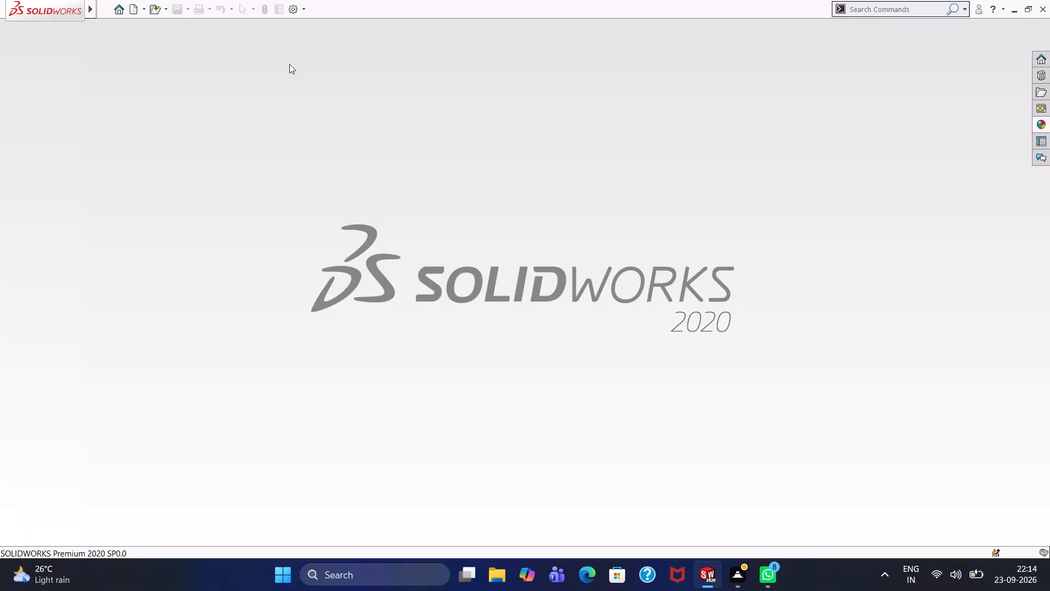
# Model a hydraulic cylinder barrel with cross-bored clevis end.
# Create a new part document.
pyautogui.click(120, 8)
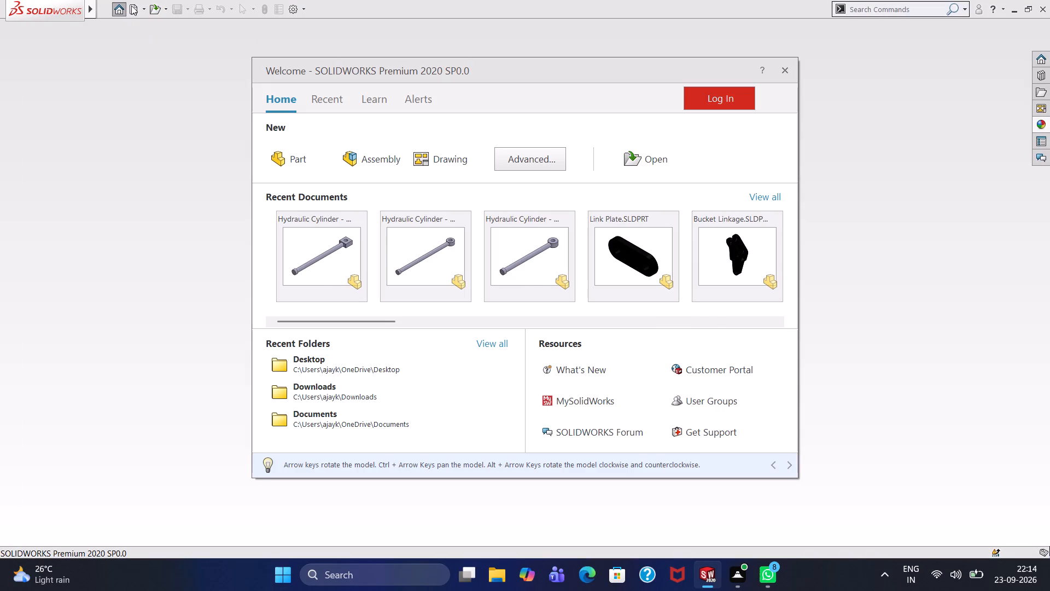
pyautogui.click(131, 5)
pyautogui.doubleClick(279, 276)
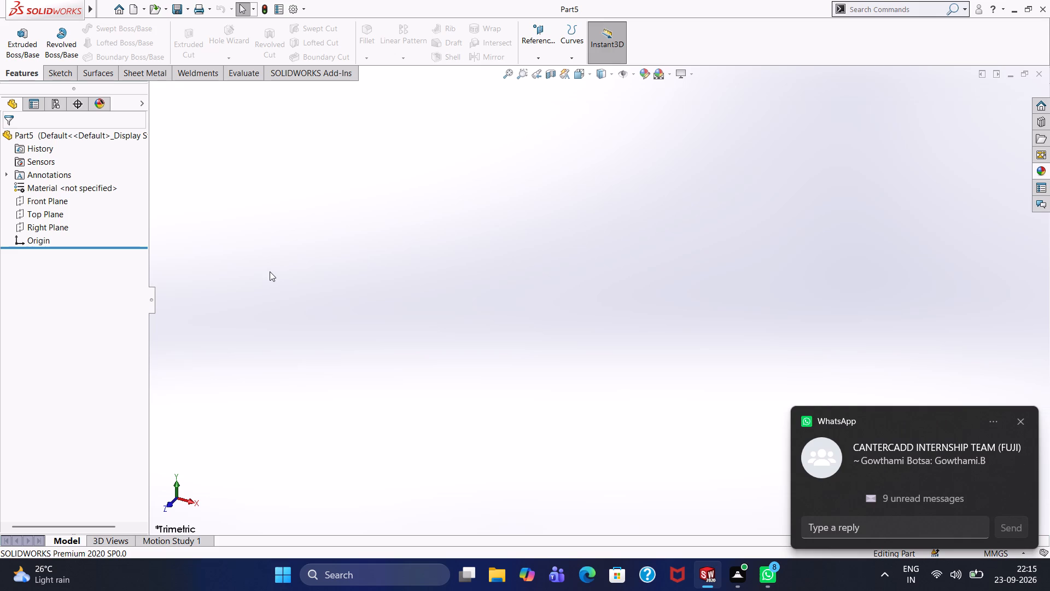
# On the Front Plane, sketch a circle about 79 mm in diameter centred on the origin.
pyautogui.click(37, 201)
pyautogui.click(44, 187)
pyautogui.click(440, 287)
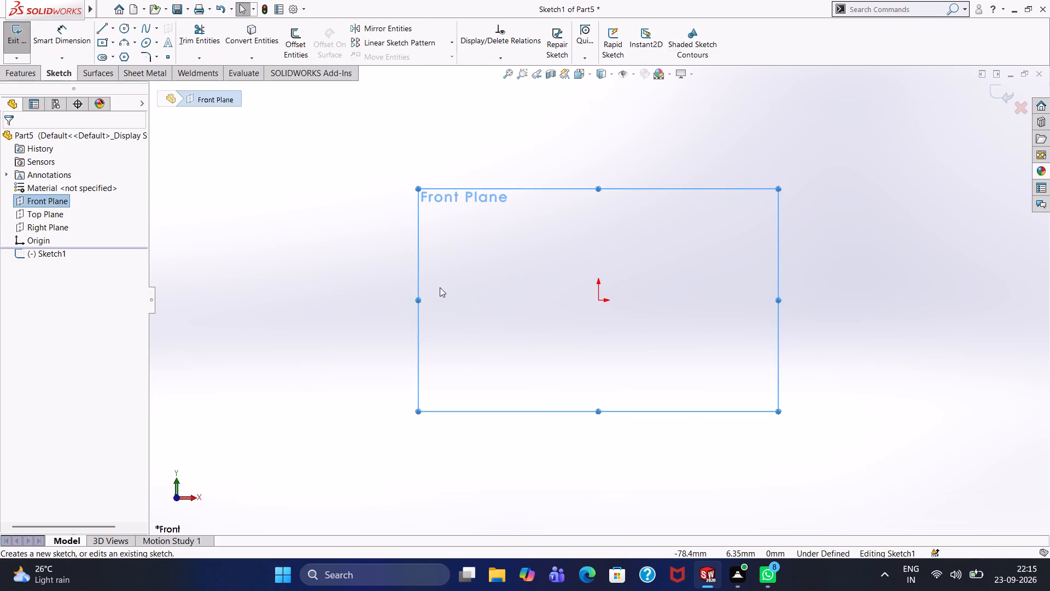
pyautogui.click(125, 32)
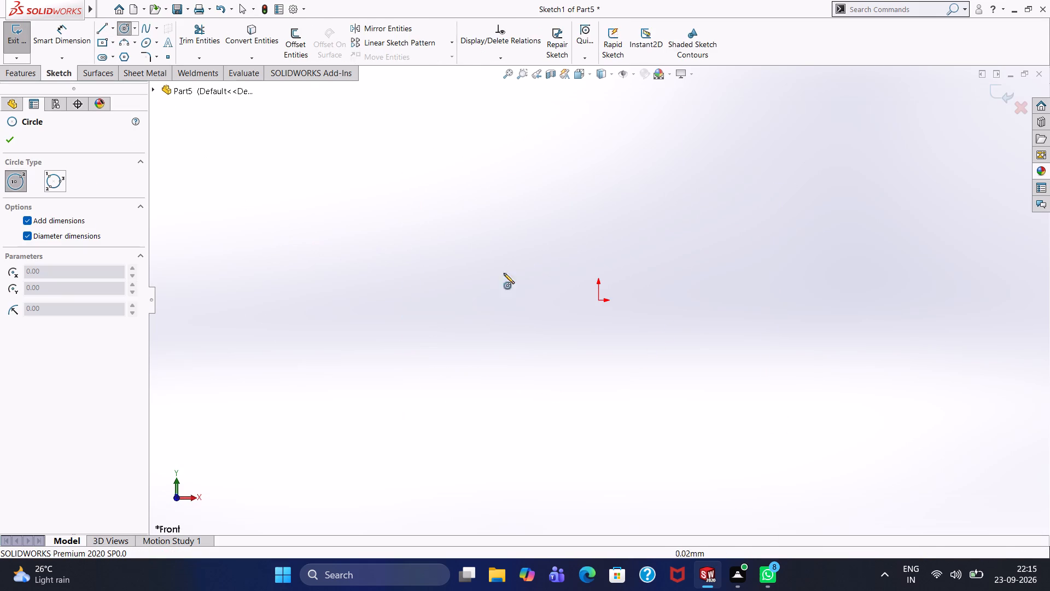
pyautogui.click(597, 300)
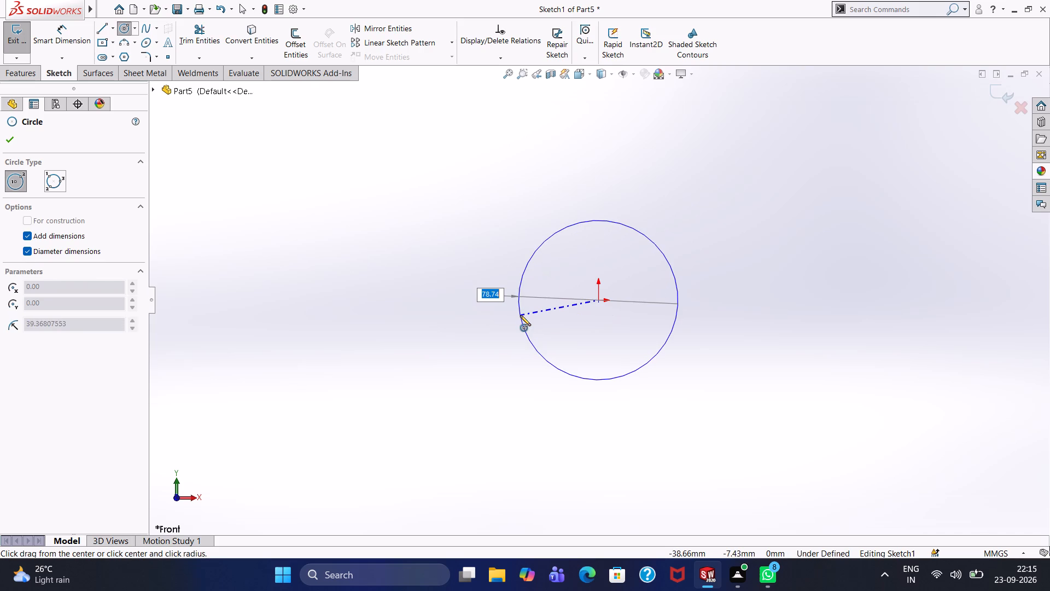
pyautogui.click(520, 315)
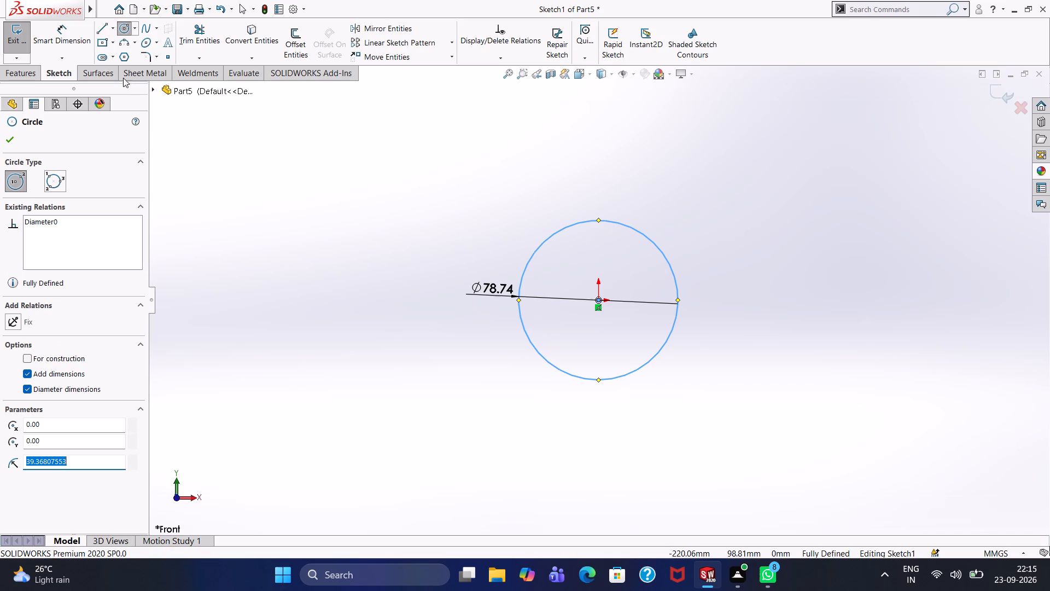
# Set the circle's diameter to 230 mm.
pyautogui.click(81, 29)
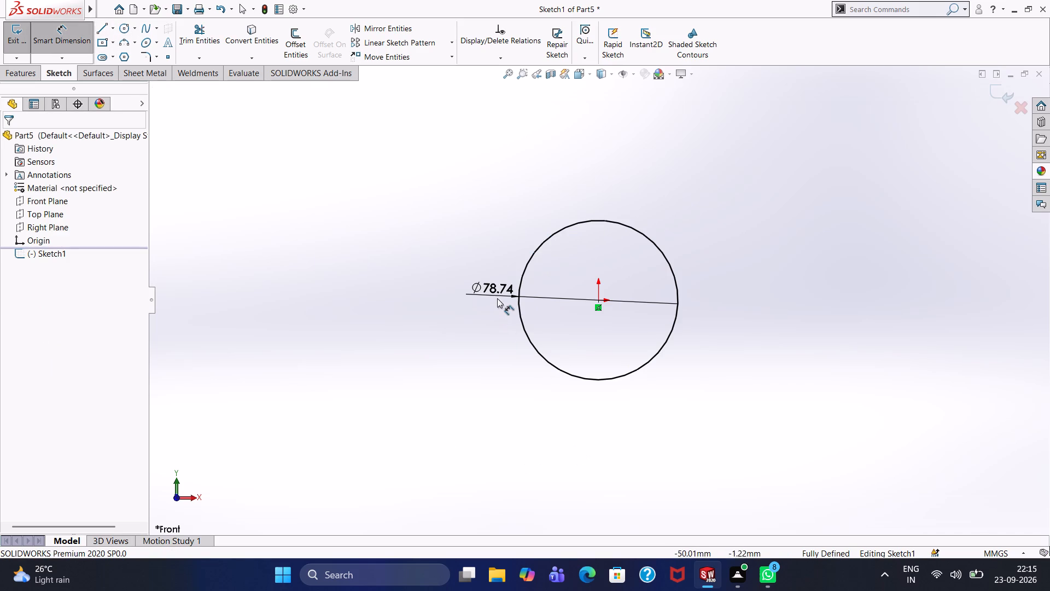
pyautogui.doubleClick(497, 292)
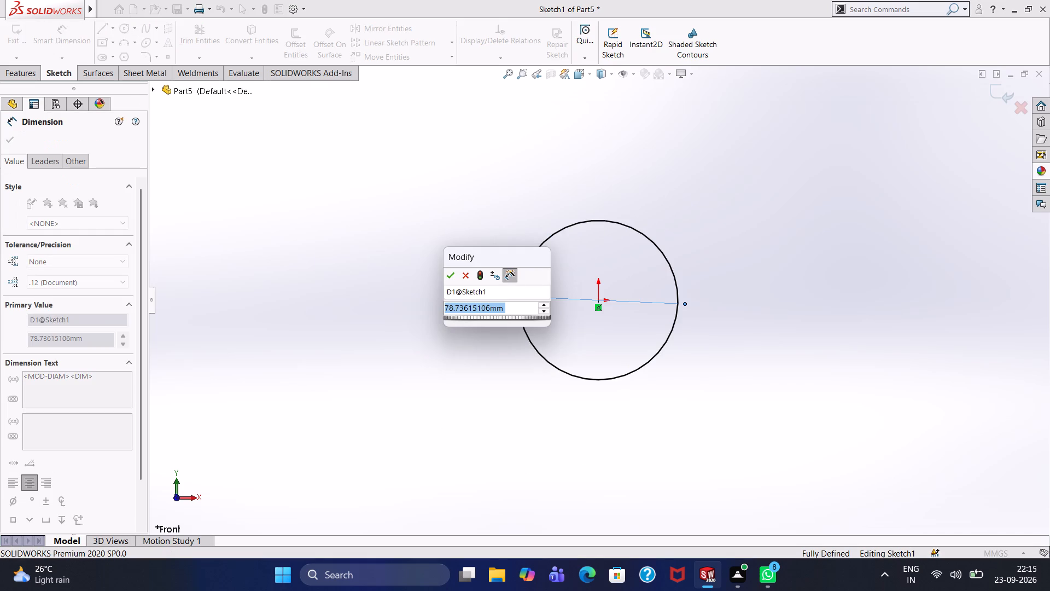
pyautogui.press('2')
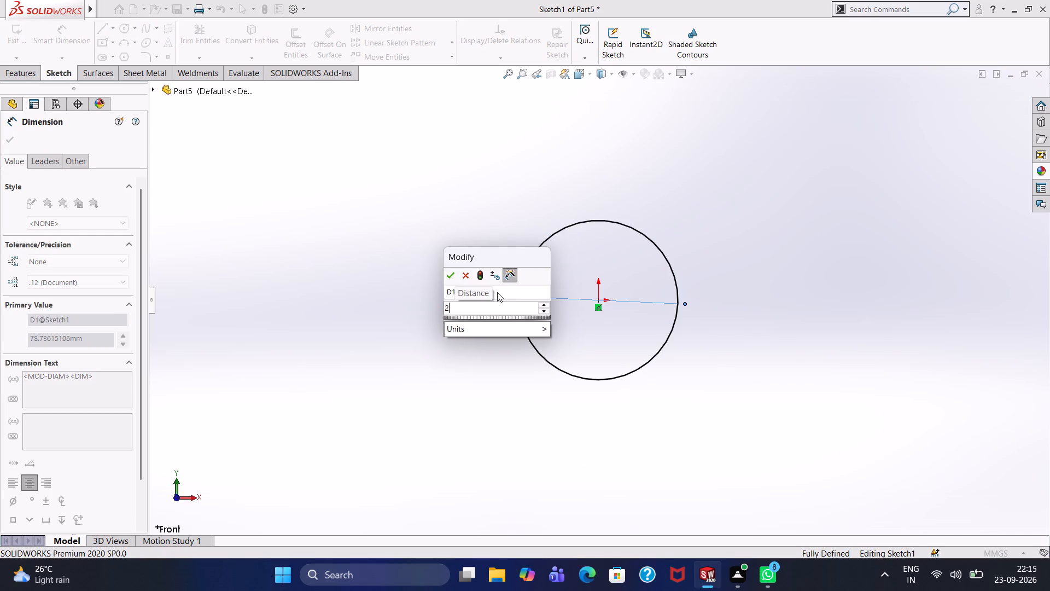
pyautogui.write('30')
pyautogui.press('Return')
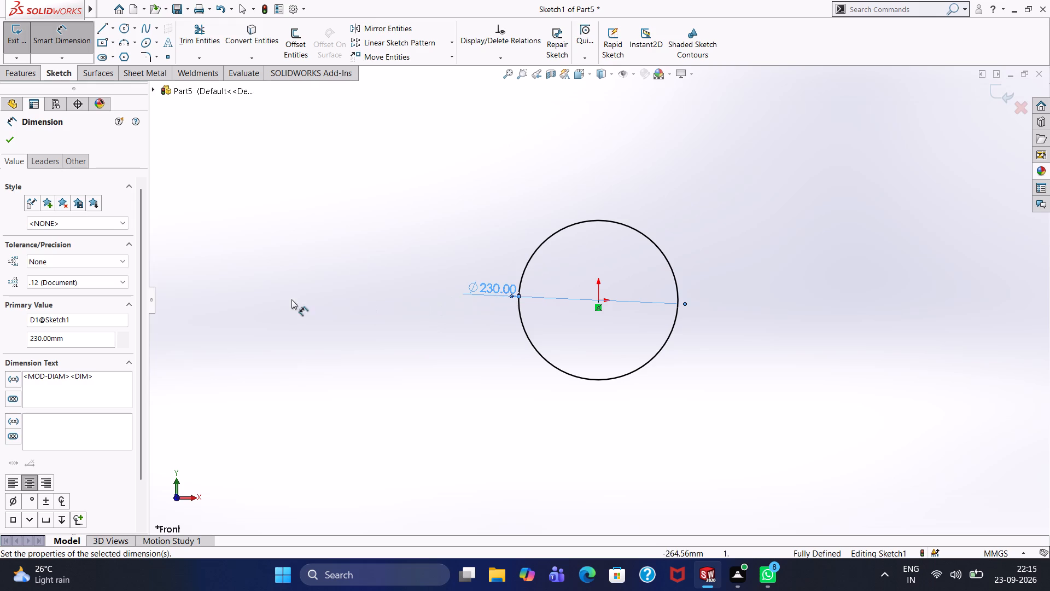
pyautogui.click(14, 145)
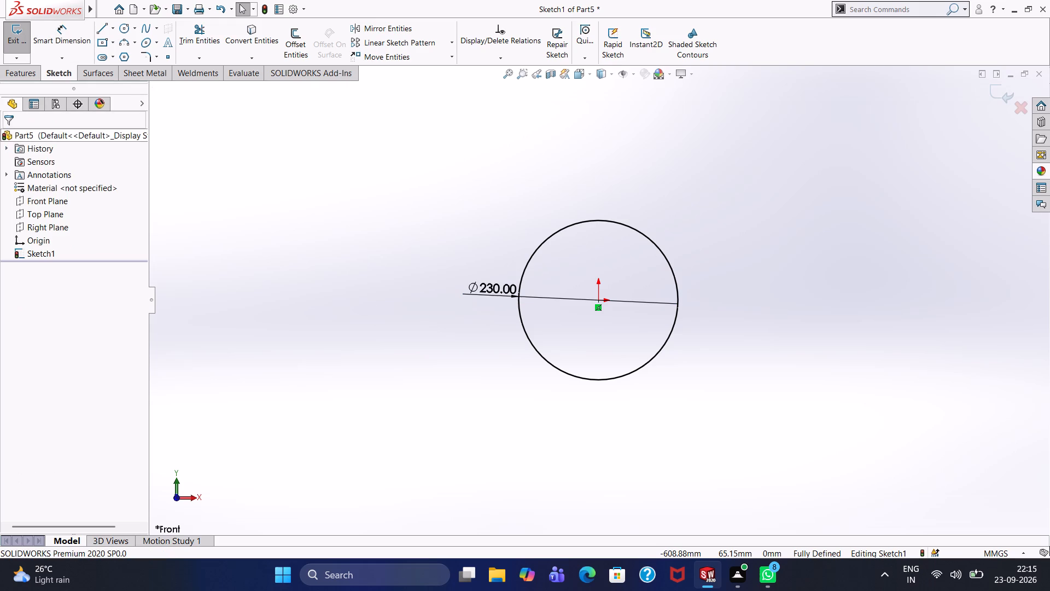
# Extrude the circle as a boss with the Mid Plane end condition and a depth of 2200 mm.
pyautogui.click(14, 73)
pyautogui.click(14, 48)
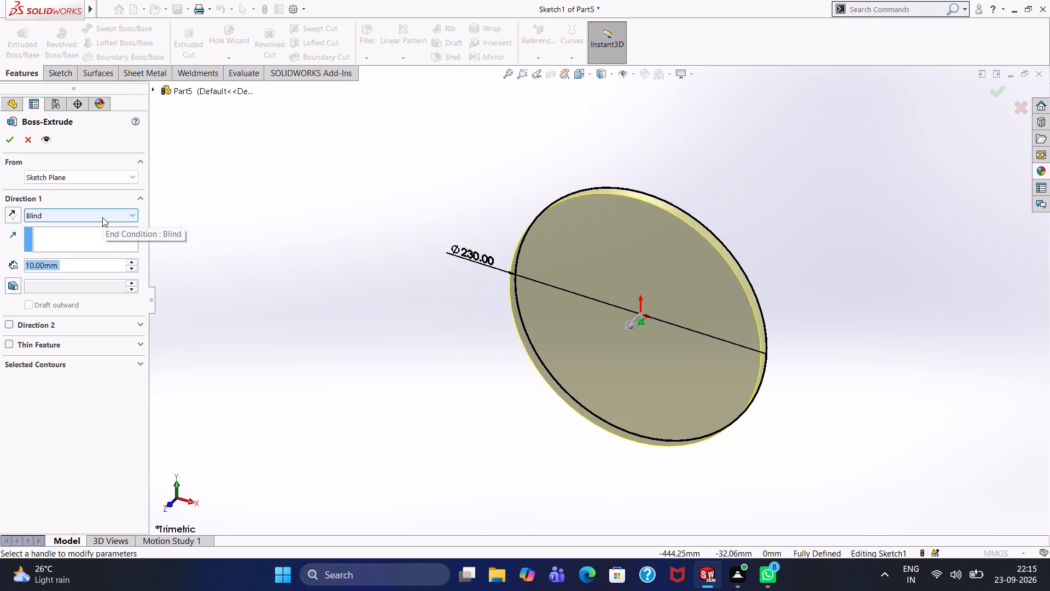
pyautogui.click(102, 217)
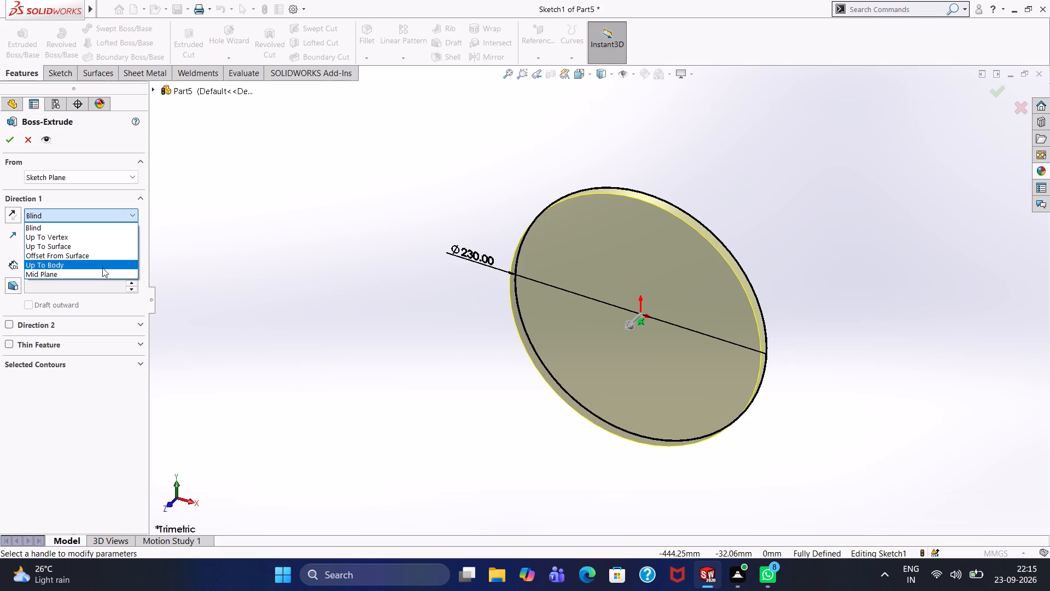
pyautogui.click(102, 271)
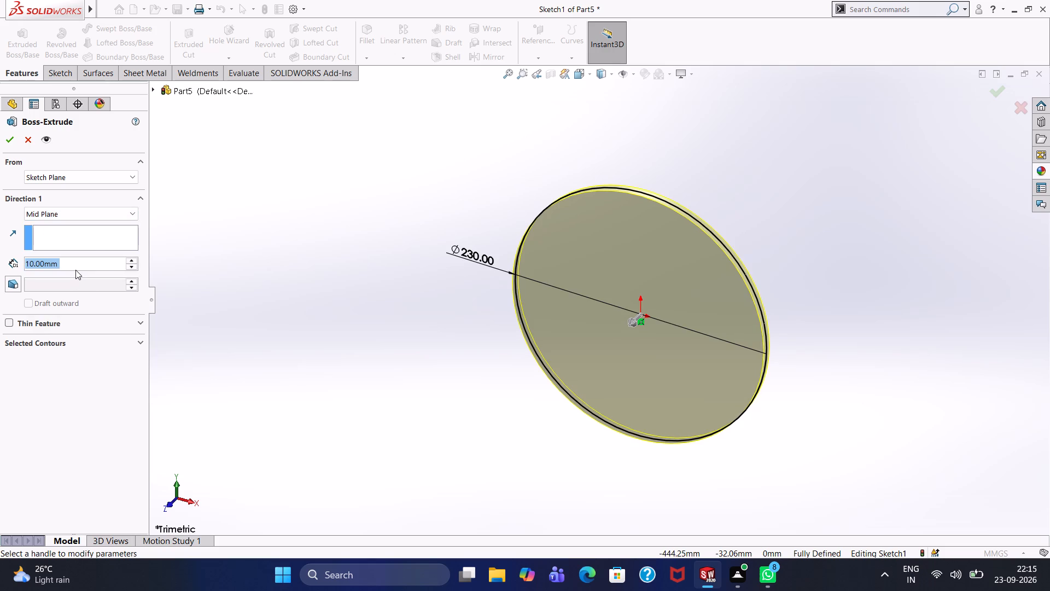
pyautogui.write('2200')
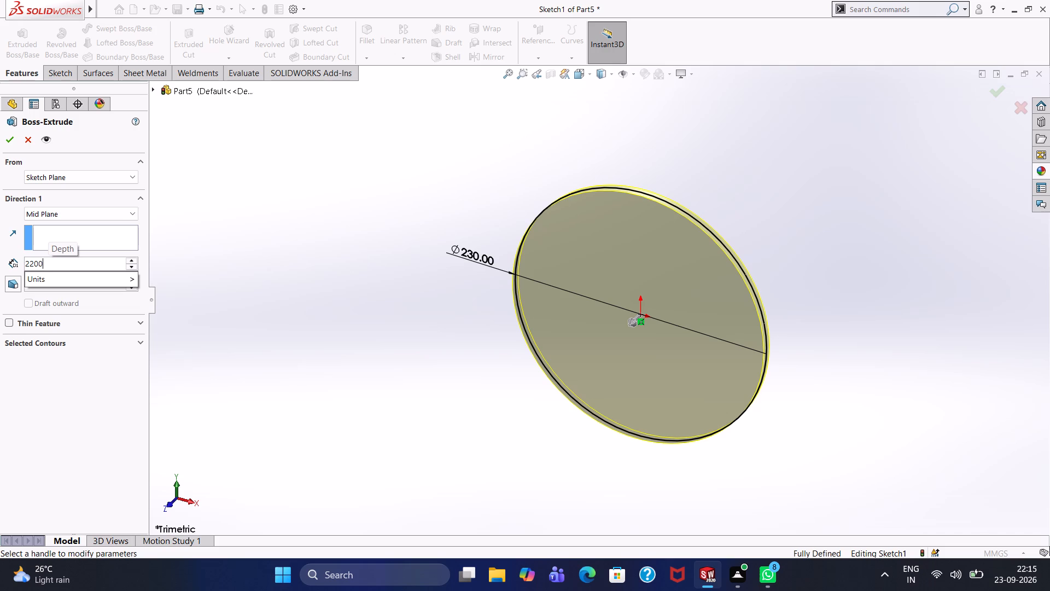
pyautogui.press('Return')
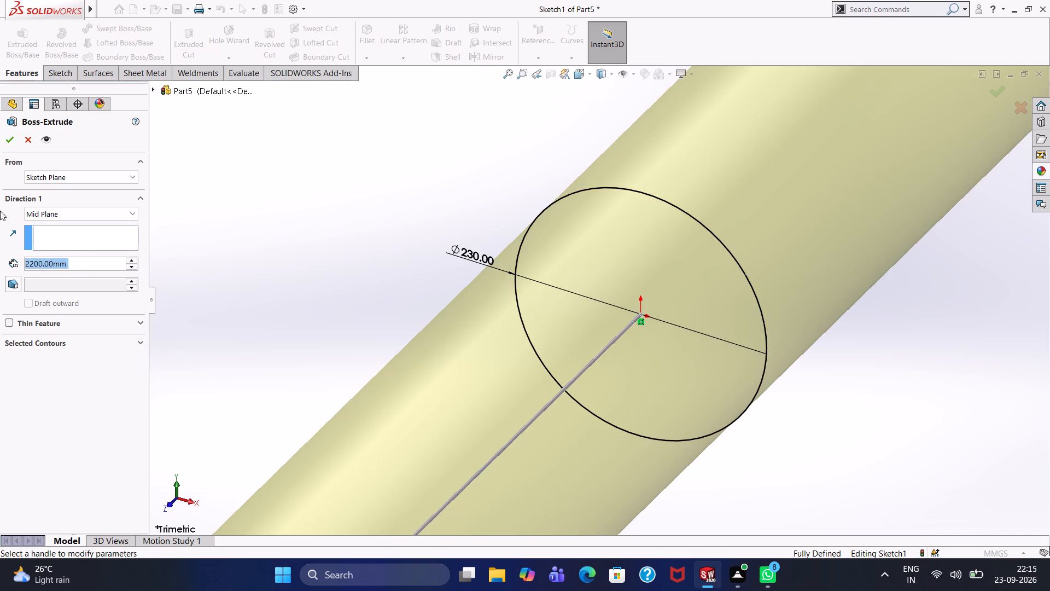
pyautogui.click(12, 143)
# On the Top Plane, sketch a circle about 141 mm in diameter near the cylinder's negative-Z end, about 984 mm from the origin.
pyautogui.scroll(1, 348, 312)
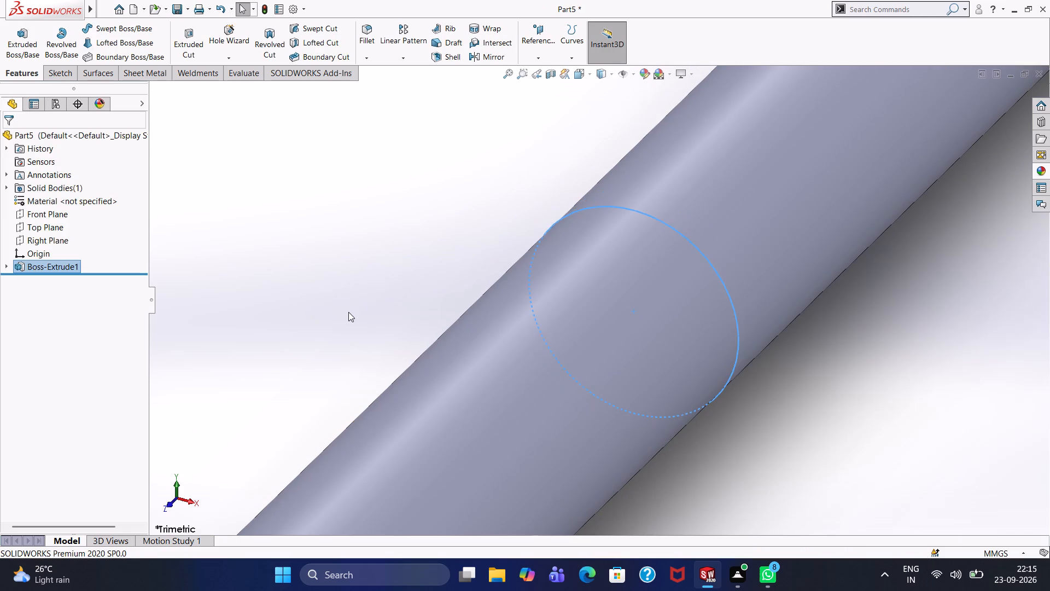
pyautogui.scroll(2, 348, 310)
pyautogui.scroll(-1, 348, 310)
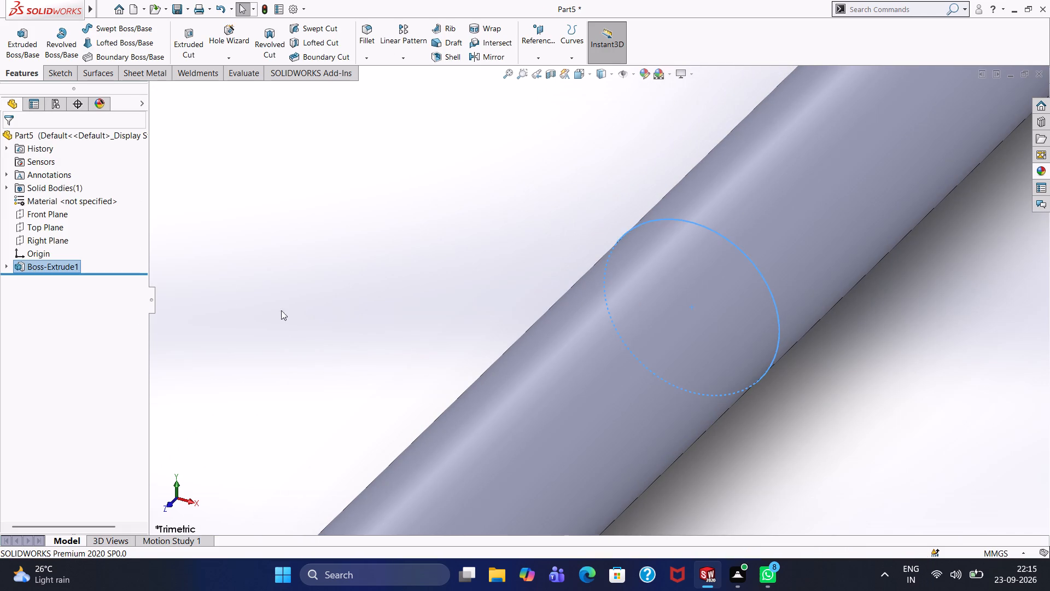
pyautogui.click(49, 228)
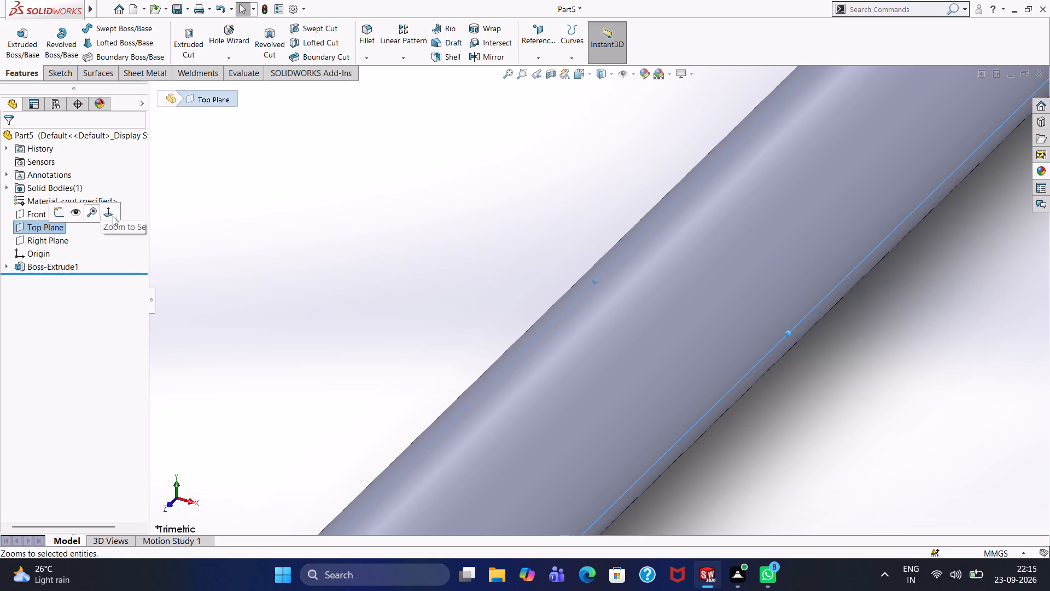
pyautogui.click(113, 216)
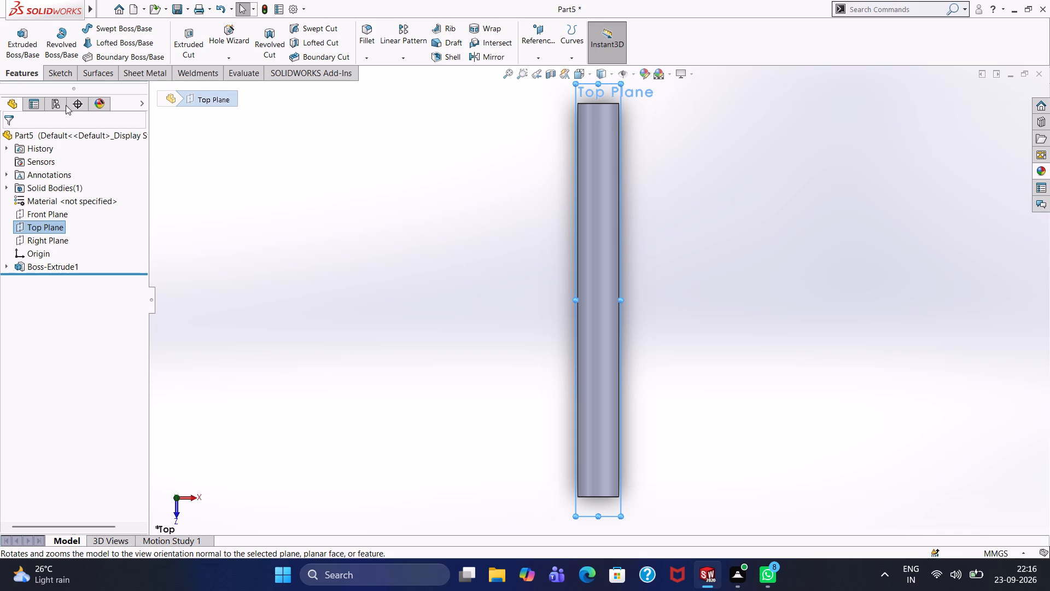
pyautogui.click(64, 79)
pyautogui.click(18, 47)
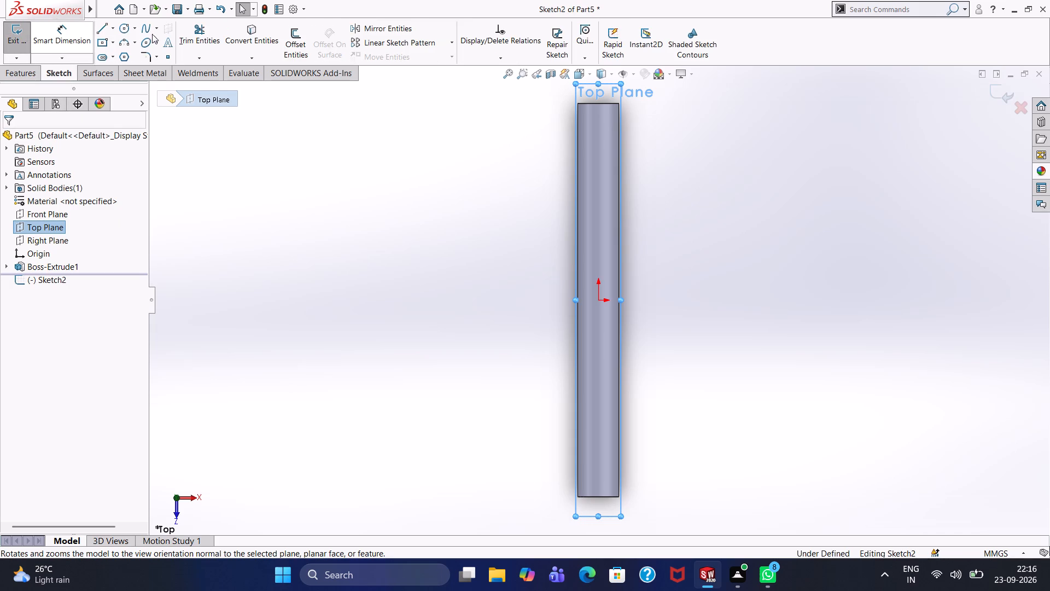
pyautogui.click(126, 28)
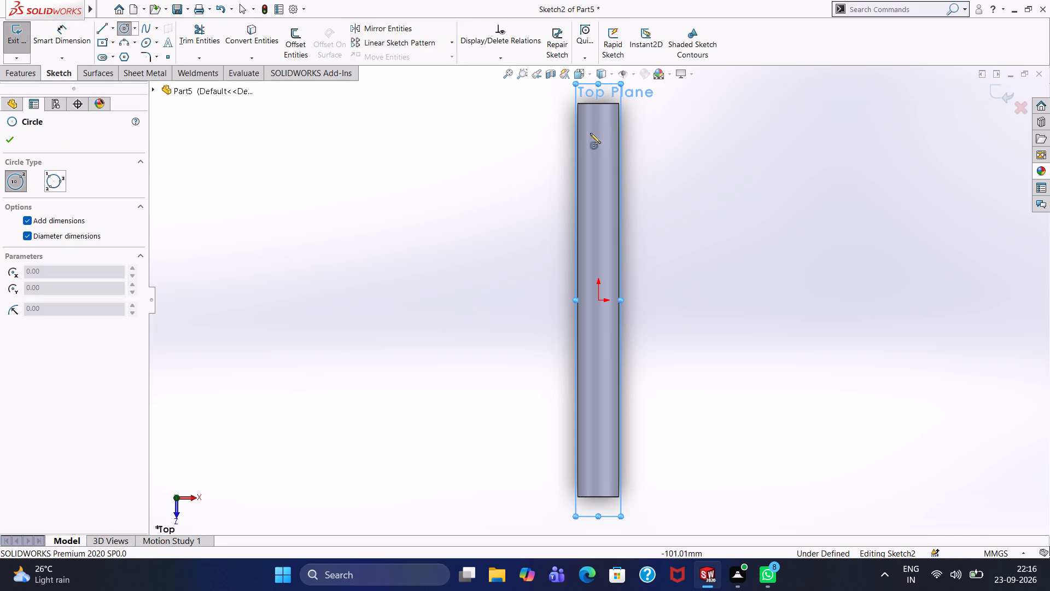
pyautogui.click(598, 124)
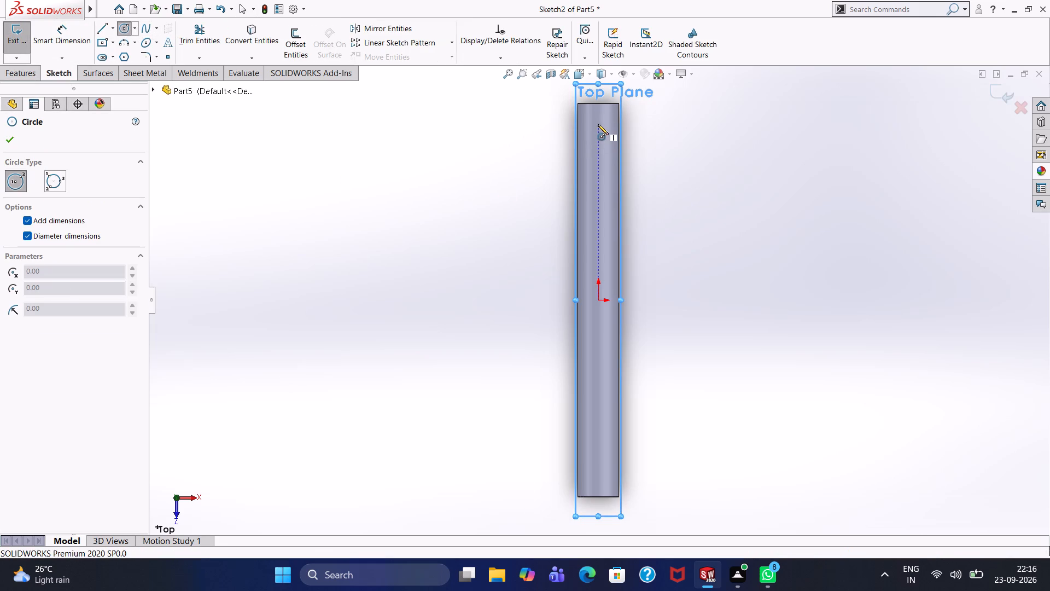
pyautogui.click(602, 136)
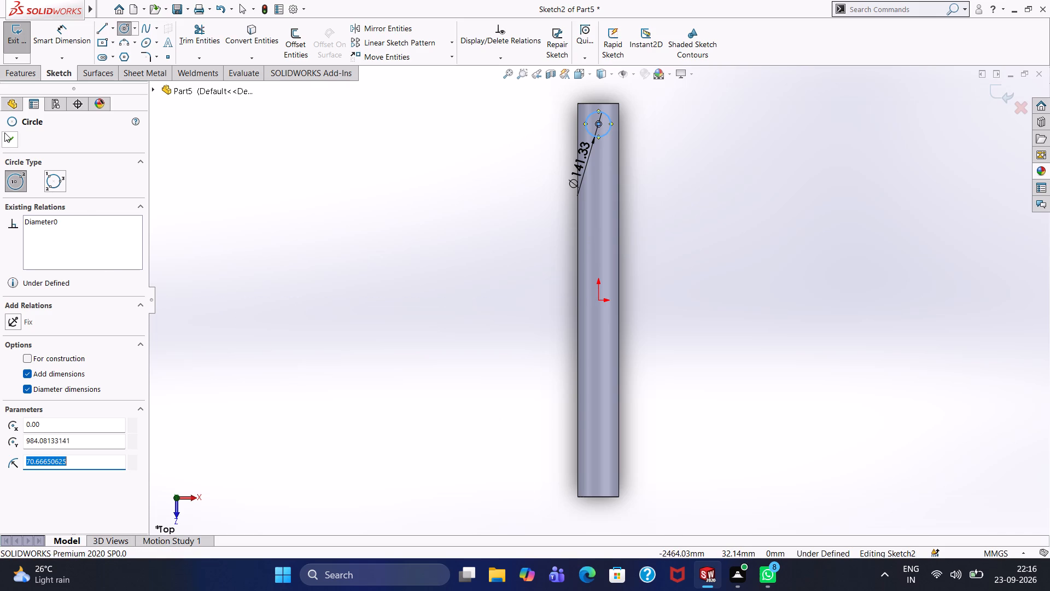
pyautogui.click(11, 145)
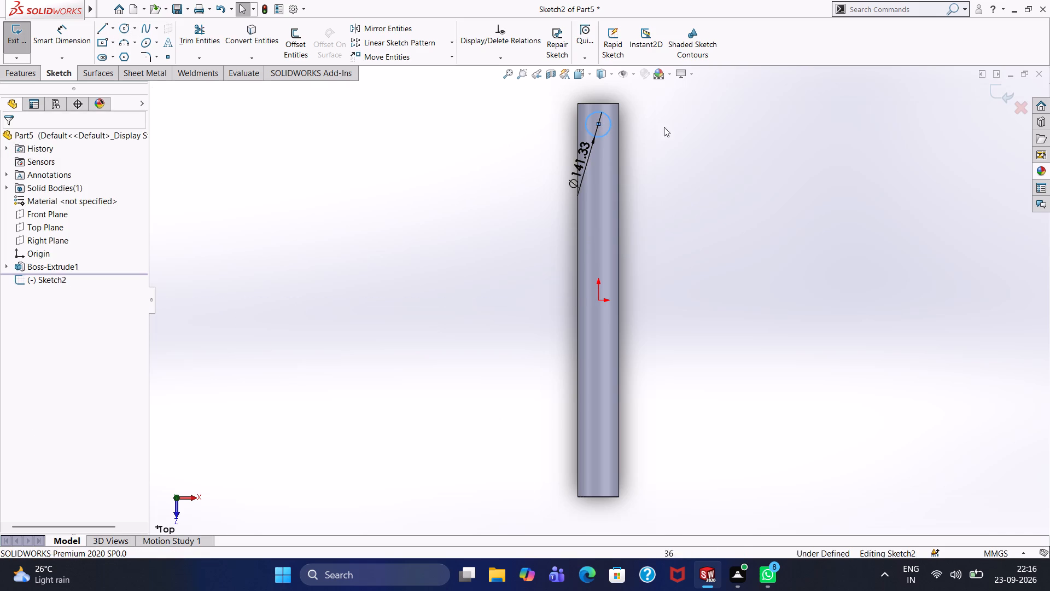
# Add a Vertical relation between the small circle's centre and the origin.
pyautogui.click(598, 123)
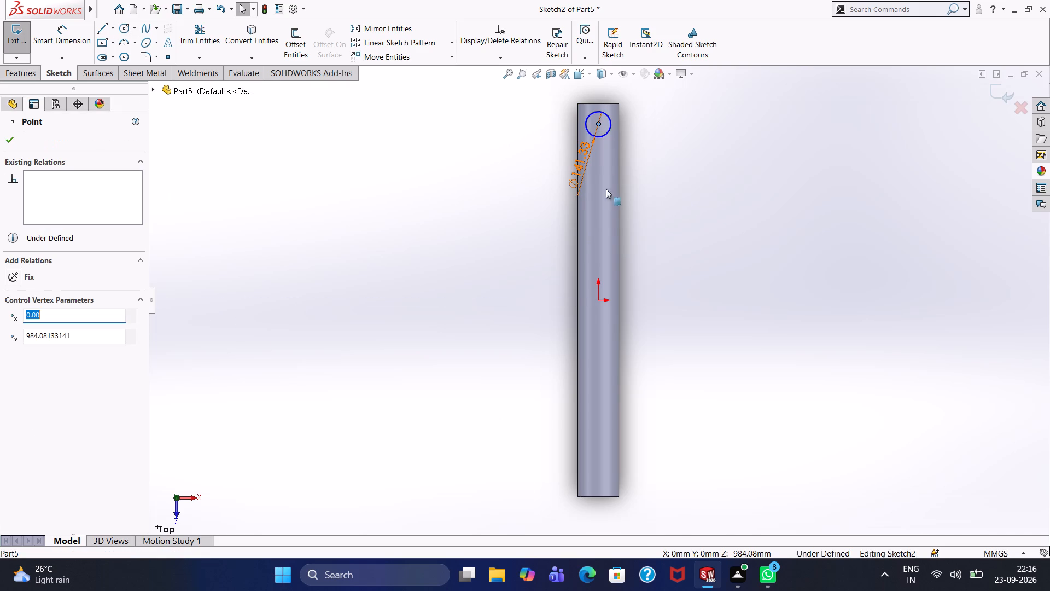
pyautogui.keyDown('ctrl'); pyautogui.click(600, 299); pyautogui.keyUp('ctrl')
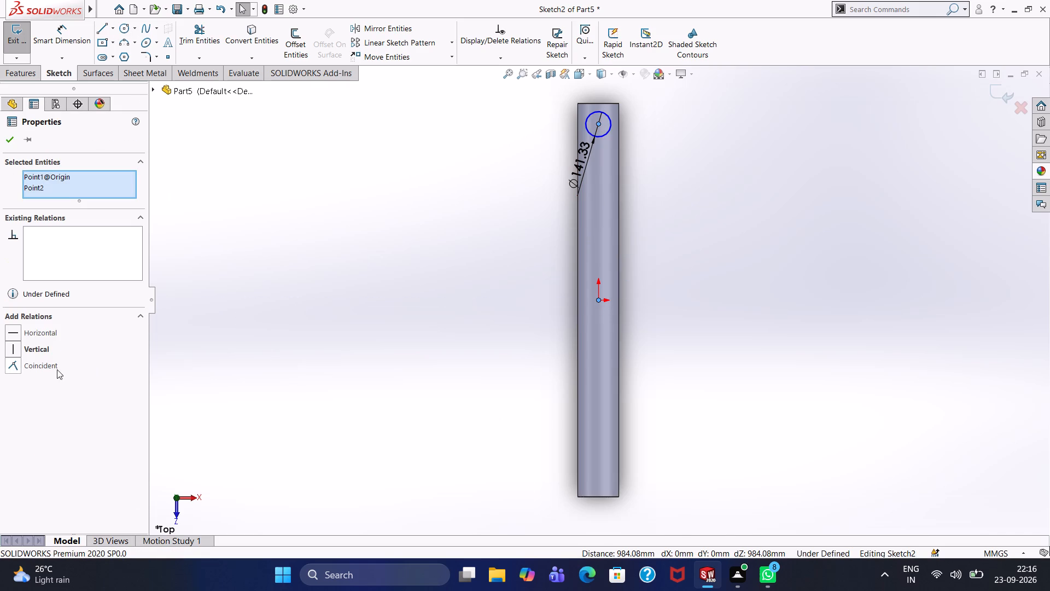
pyautogui.keyDown('ctrl'); pyautogui.click(42, 349); pyautogui.keyUp('ctrl')
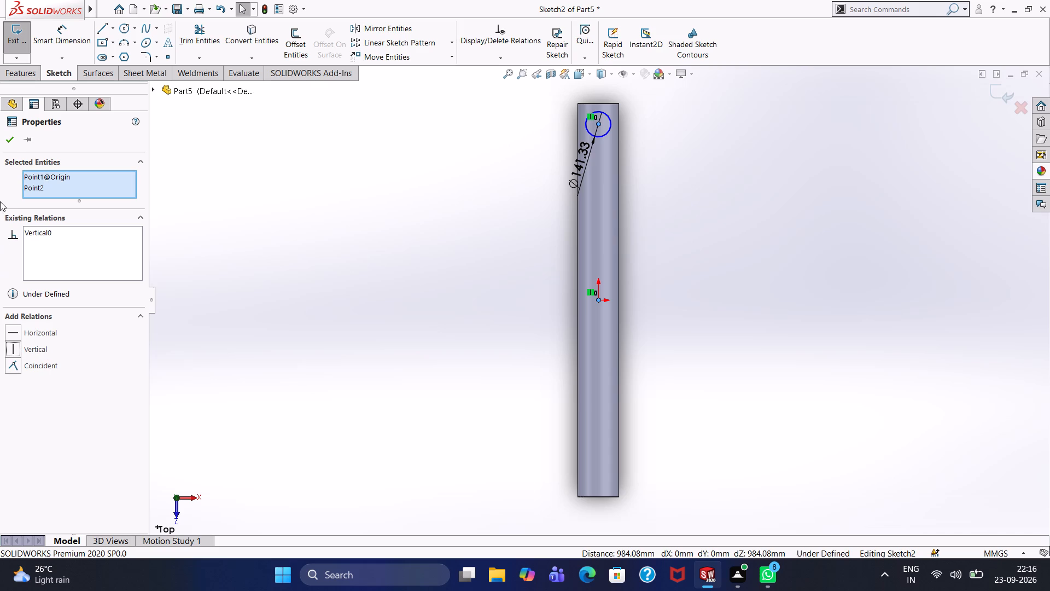
pyautogui.click(11, 147)
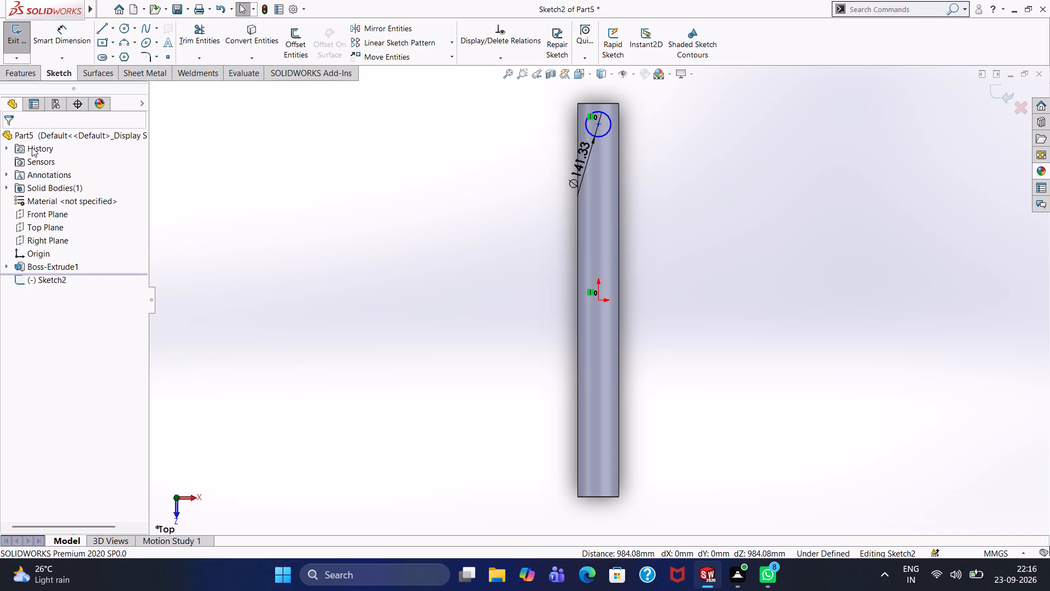
# Move the small circle's diameter dimension beside the cylinder and set the diameter to 115 mm.
pyautogui.click(57, 39)
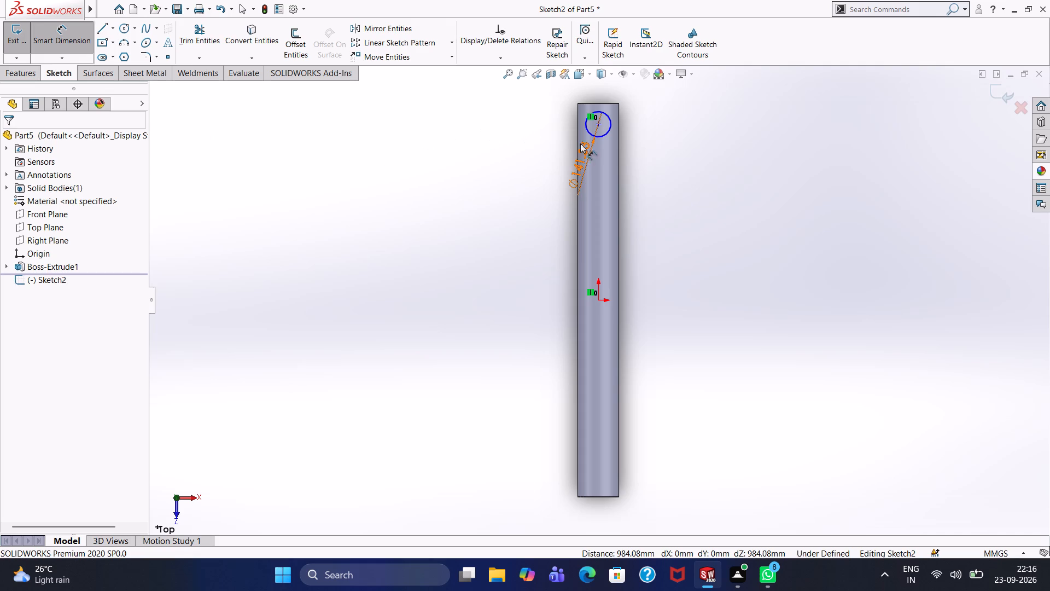
pyautogui.moveTo(580, 173); pyautogui.dragTo(529, 137)
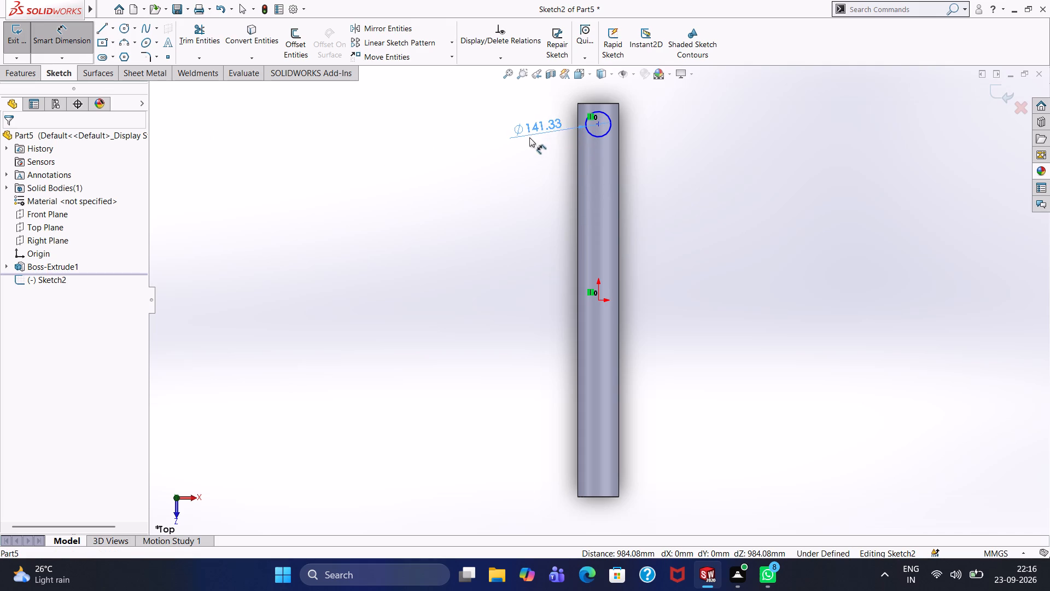
pyautogui.moveTo(529, 137); pyautogui.dragTo(523, 136)
pyautogui.doubleClick(533, 128)
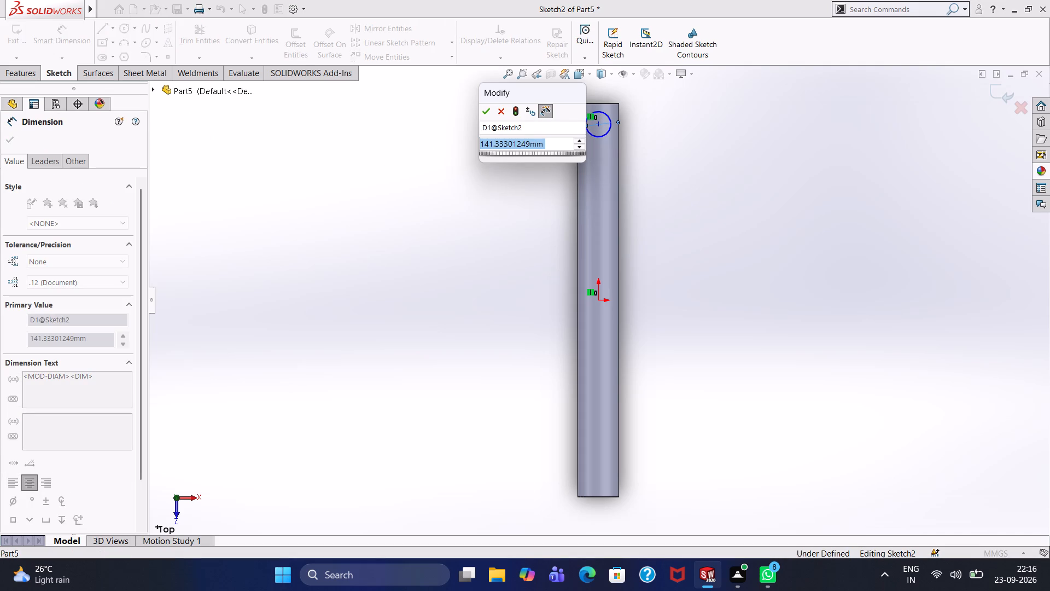
pyautogui.write('115')
pyautogui.press('Return')
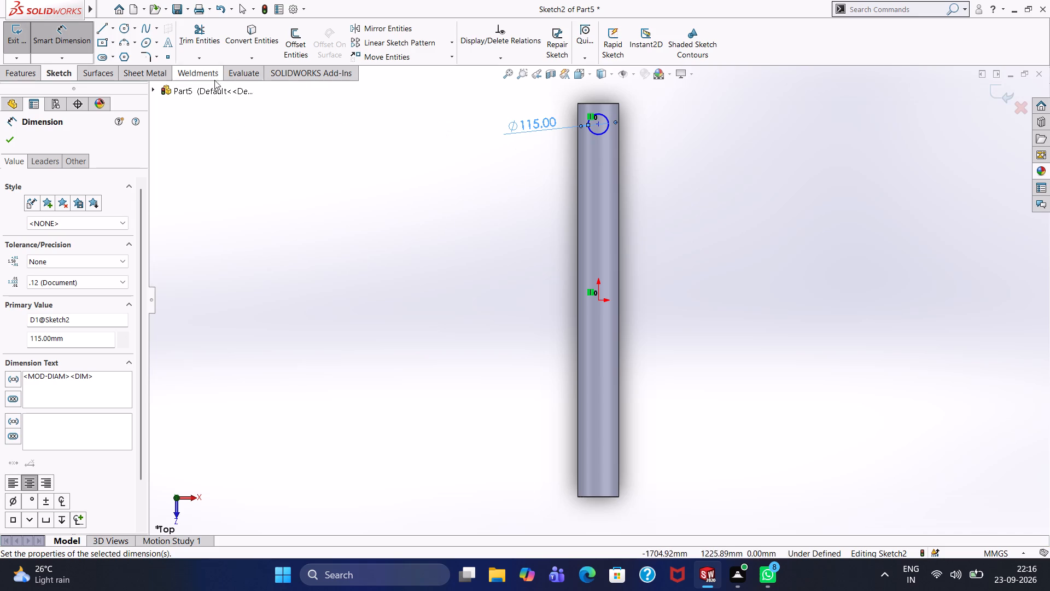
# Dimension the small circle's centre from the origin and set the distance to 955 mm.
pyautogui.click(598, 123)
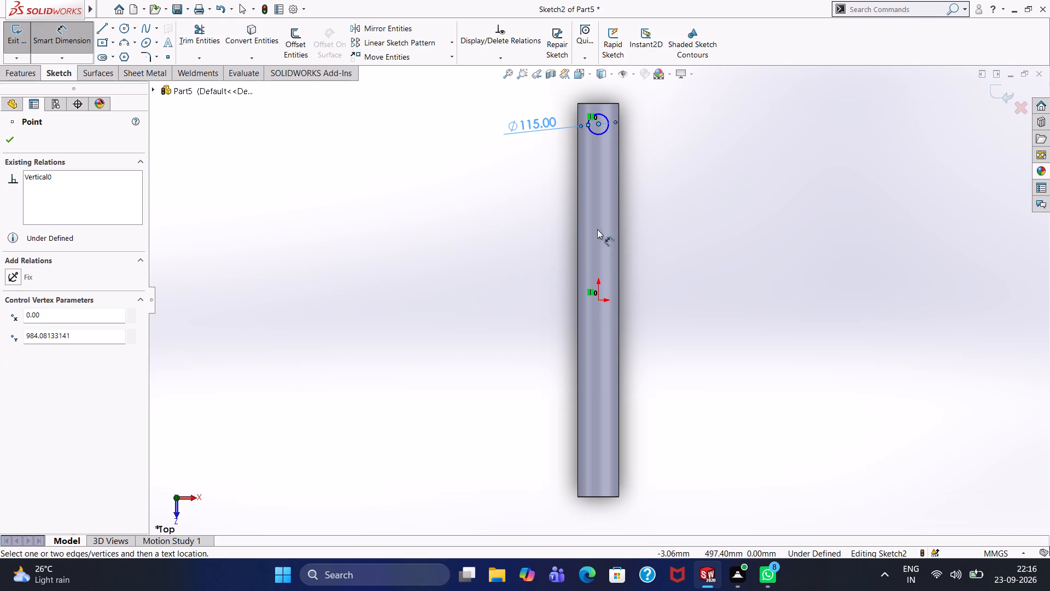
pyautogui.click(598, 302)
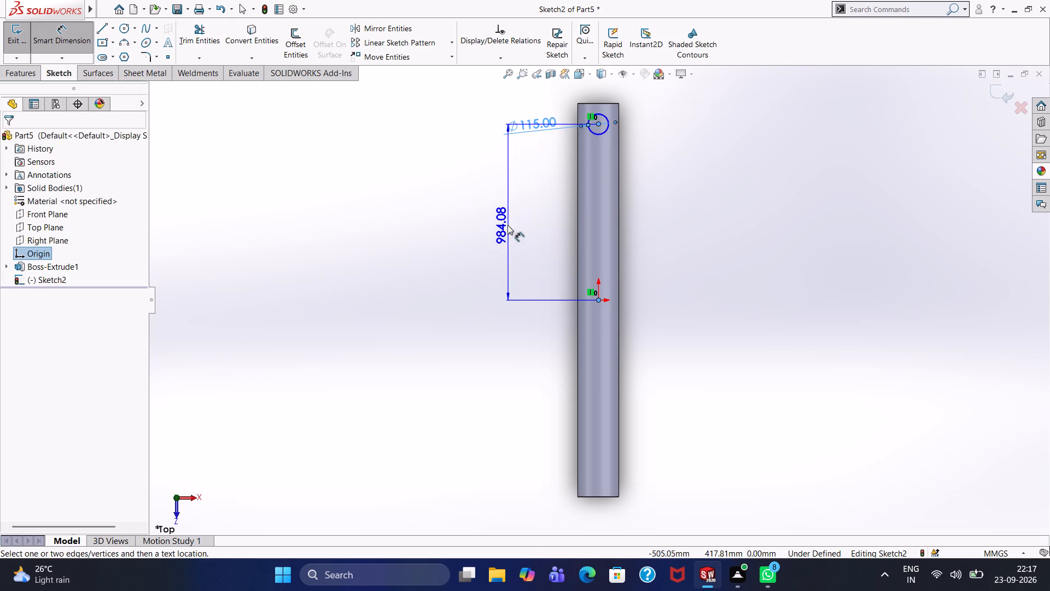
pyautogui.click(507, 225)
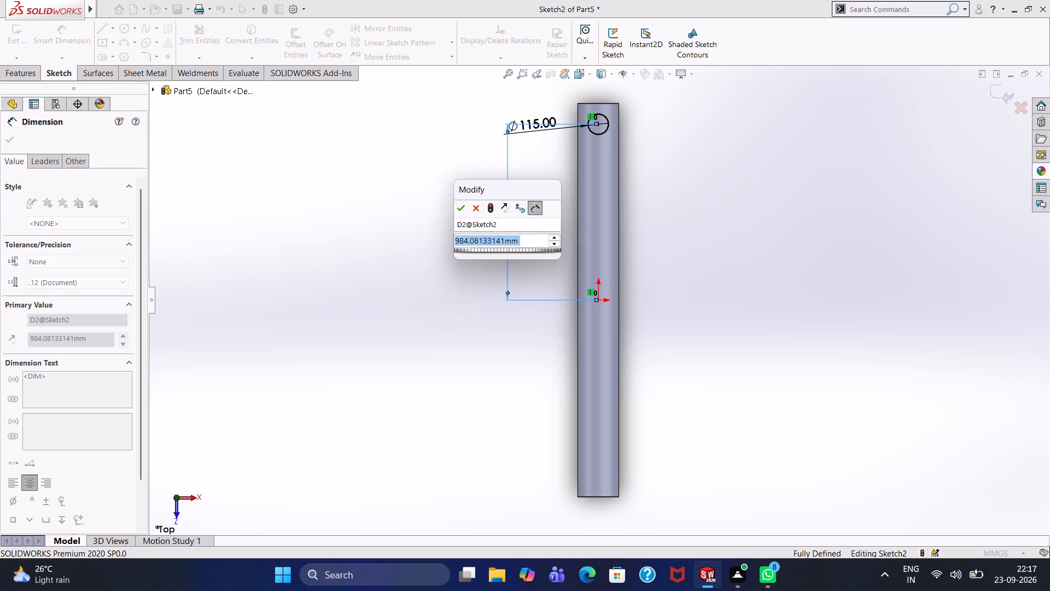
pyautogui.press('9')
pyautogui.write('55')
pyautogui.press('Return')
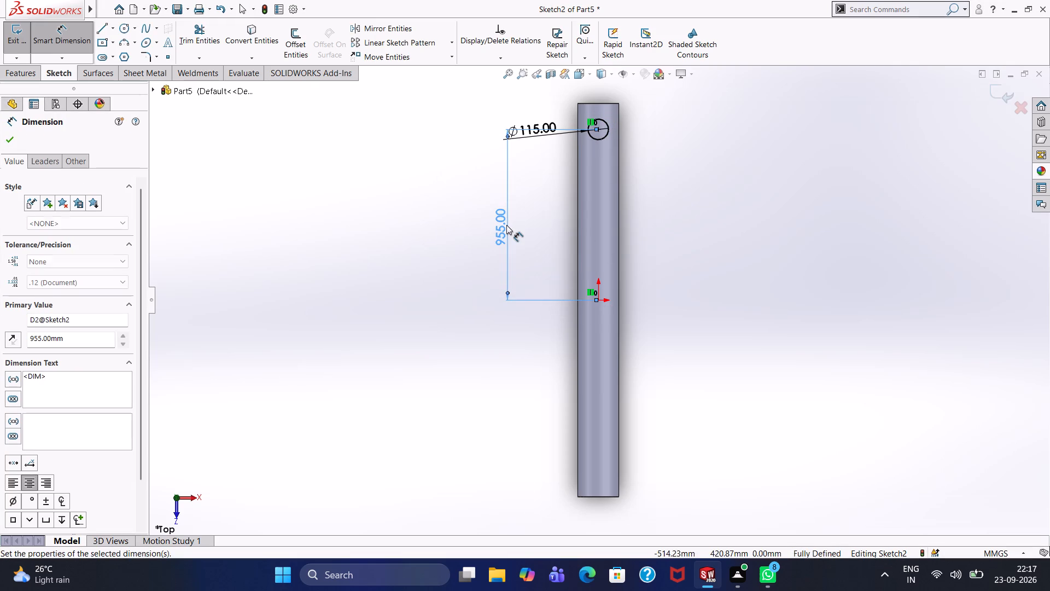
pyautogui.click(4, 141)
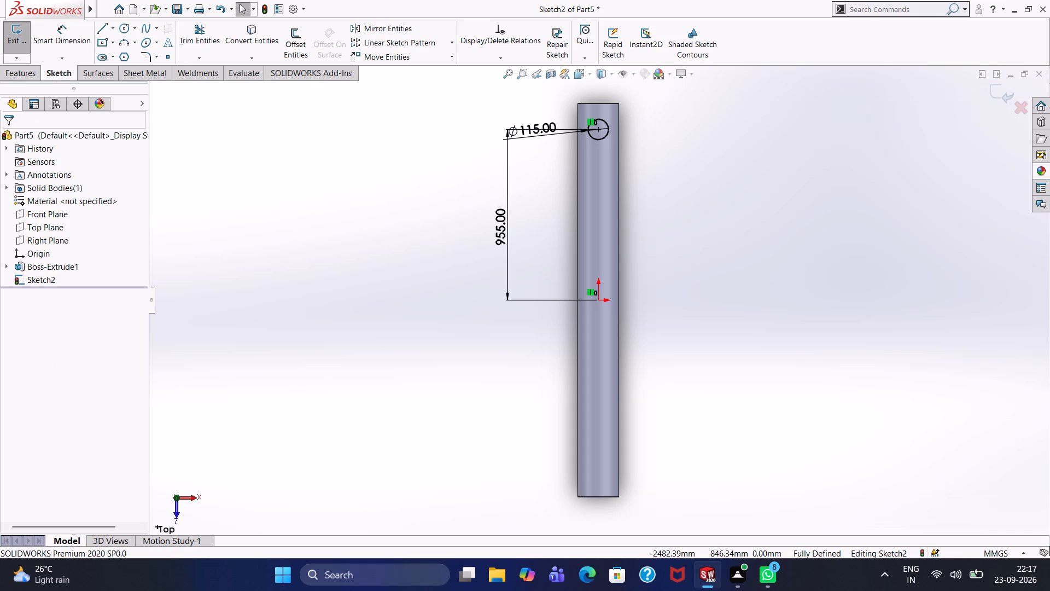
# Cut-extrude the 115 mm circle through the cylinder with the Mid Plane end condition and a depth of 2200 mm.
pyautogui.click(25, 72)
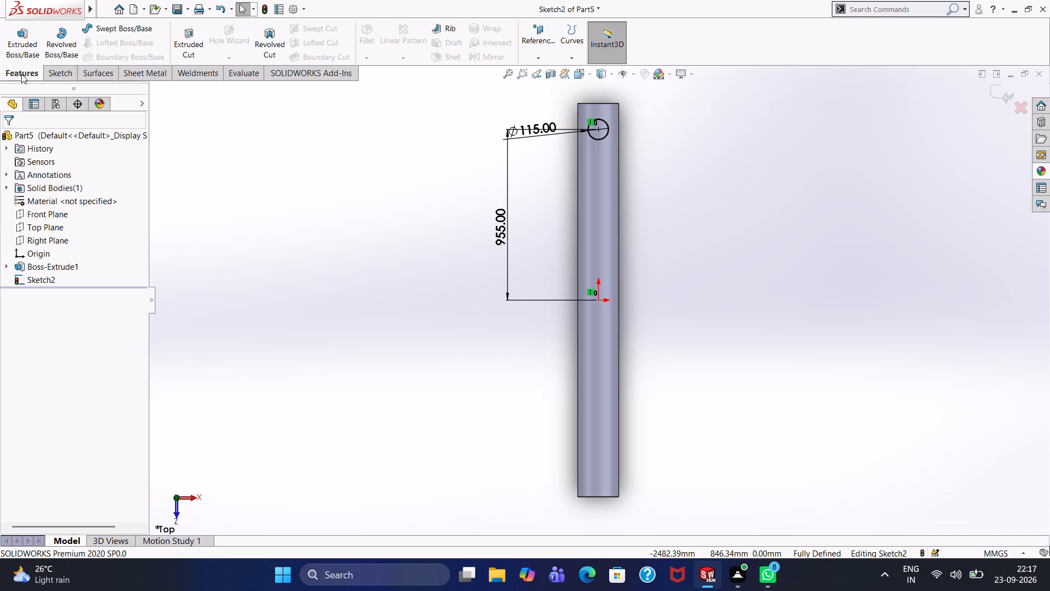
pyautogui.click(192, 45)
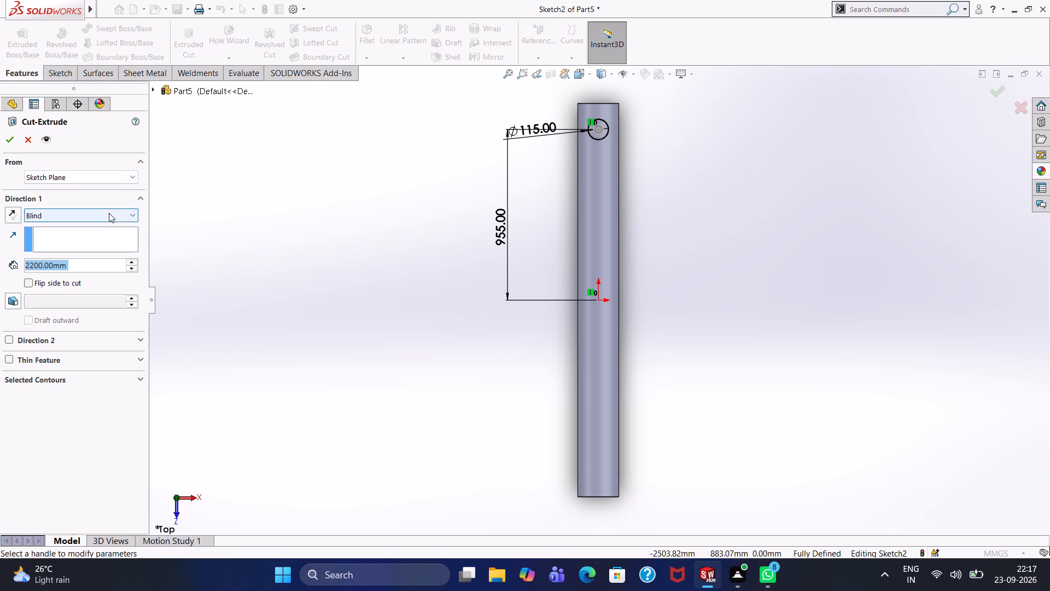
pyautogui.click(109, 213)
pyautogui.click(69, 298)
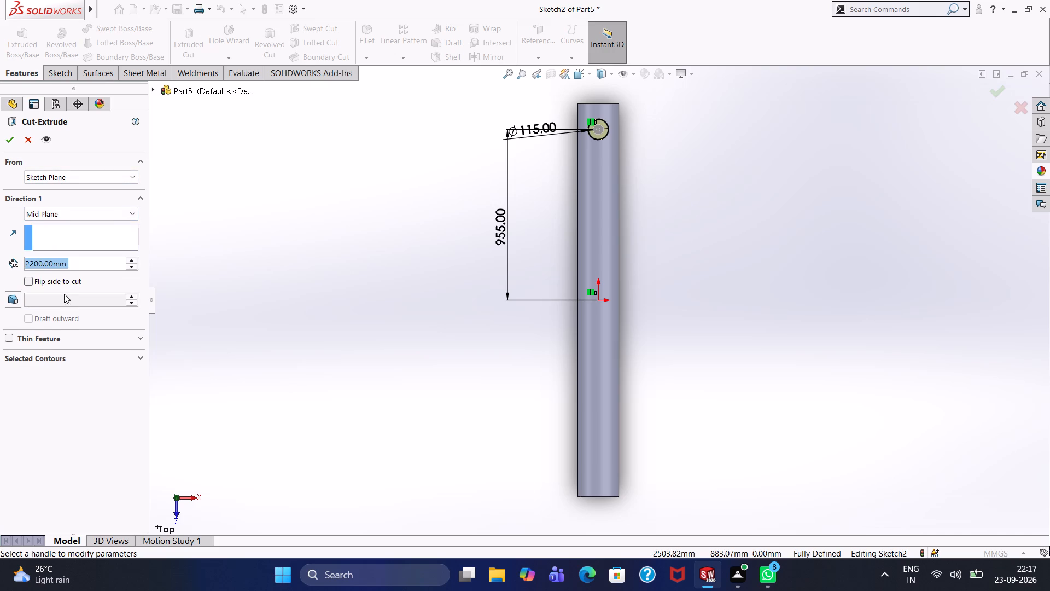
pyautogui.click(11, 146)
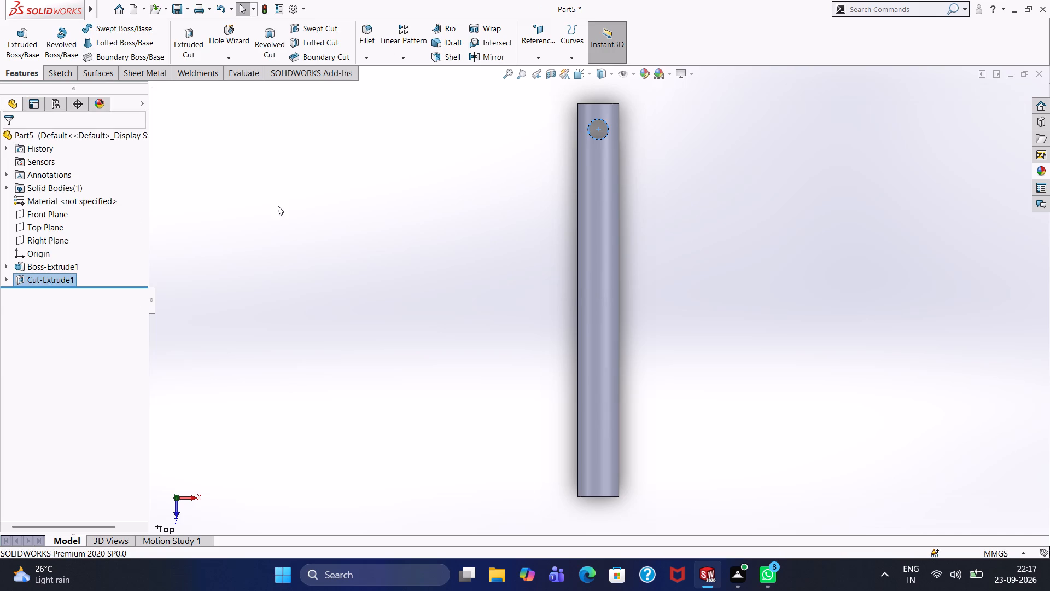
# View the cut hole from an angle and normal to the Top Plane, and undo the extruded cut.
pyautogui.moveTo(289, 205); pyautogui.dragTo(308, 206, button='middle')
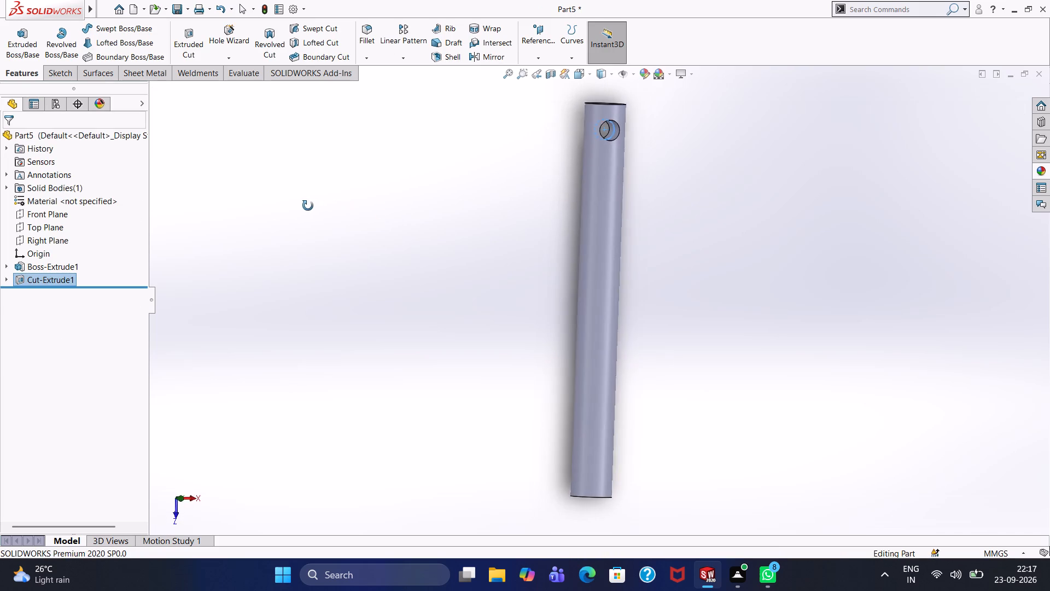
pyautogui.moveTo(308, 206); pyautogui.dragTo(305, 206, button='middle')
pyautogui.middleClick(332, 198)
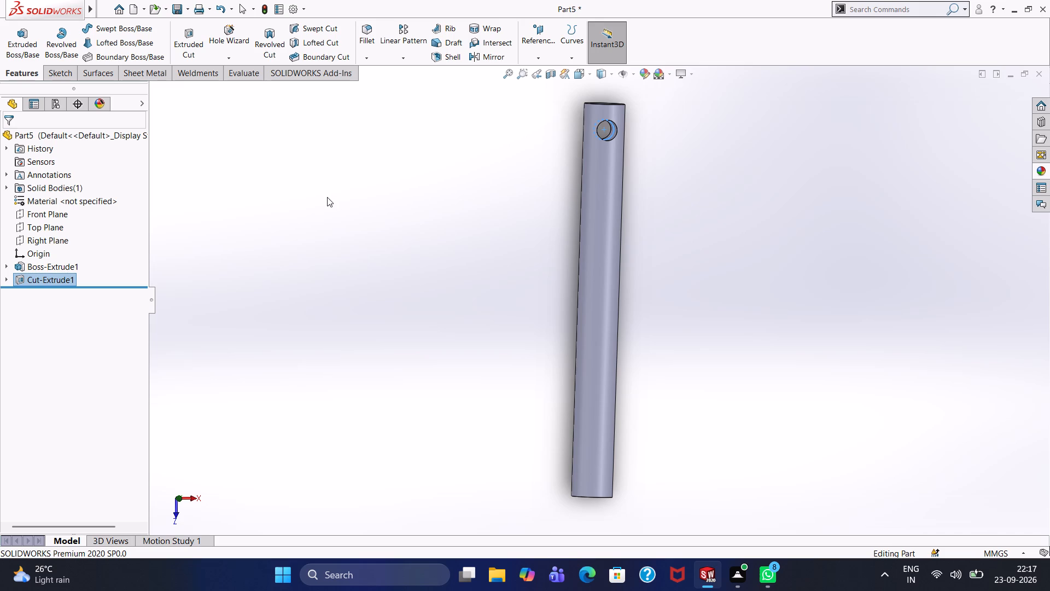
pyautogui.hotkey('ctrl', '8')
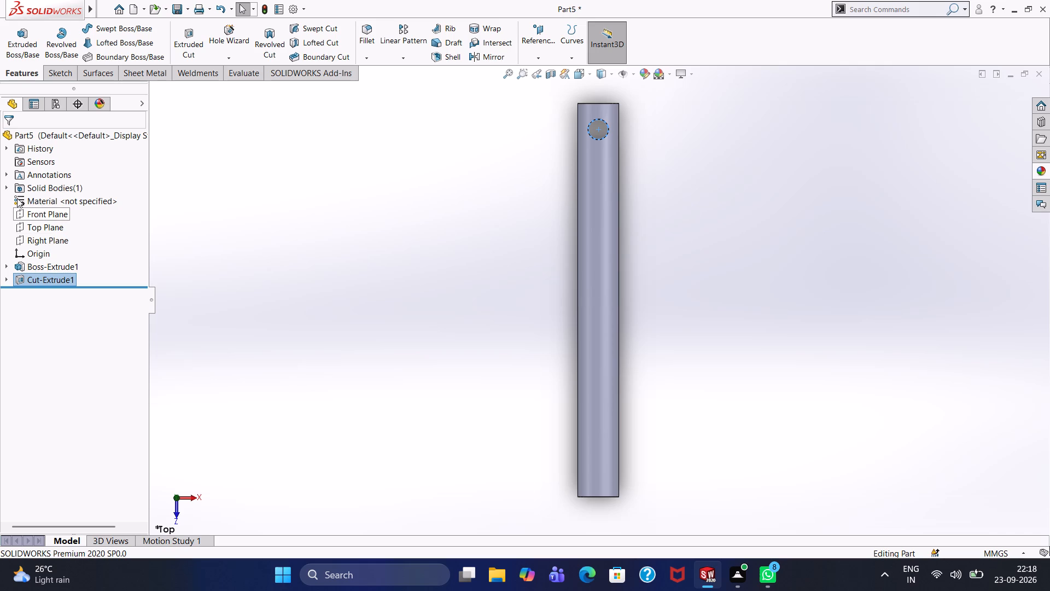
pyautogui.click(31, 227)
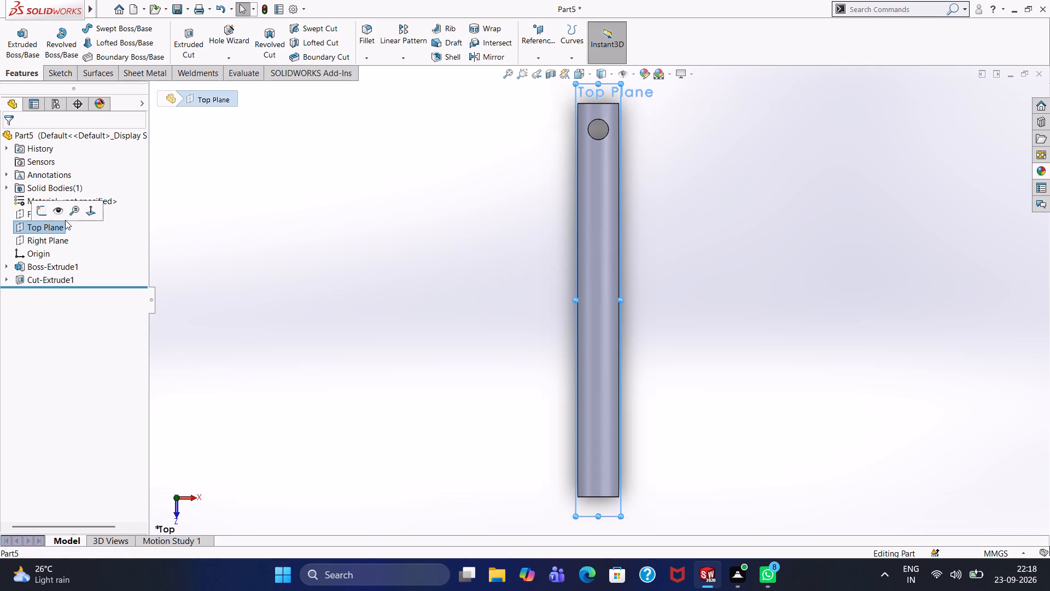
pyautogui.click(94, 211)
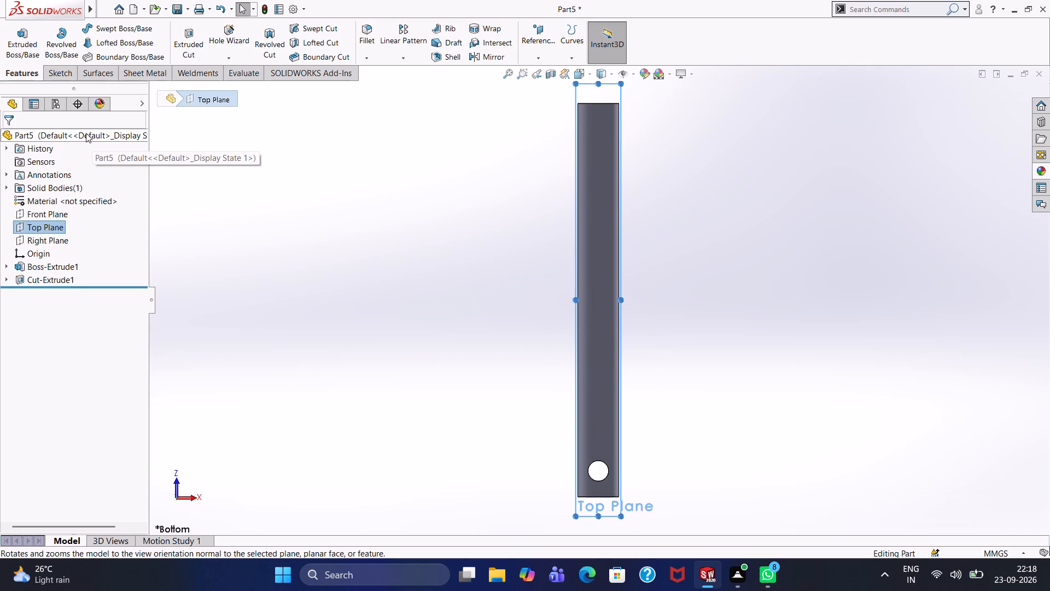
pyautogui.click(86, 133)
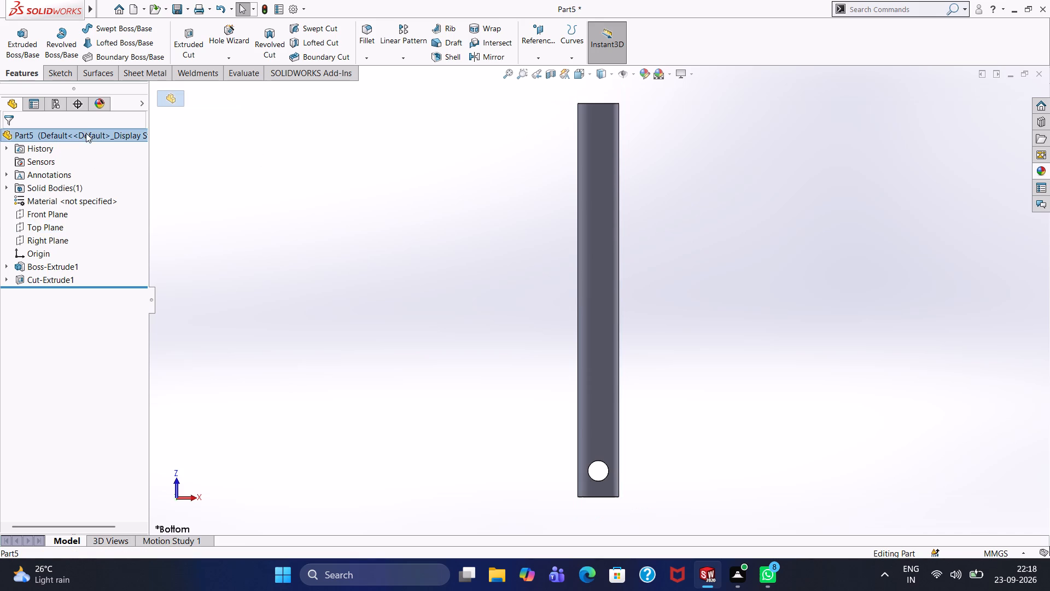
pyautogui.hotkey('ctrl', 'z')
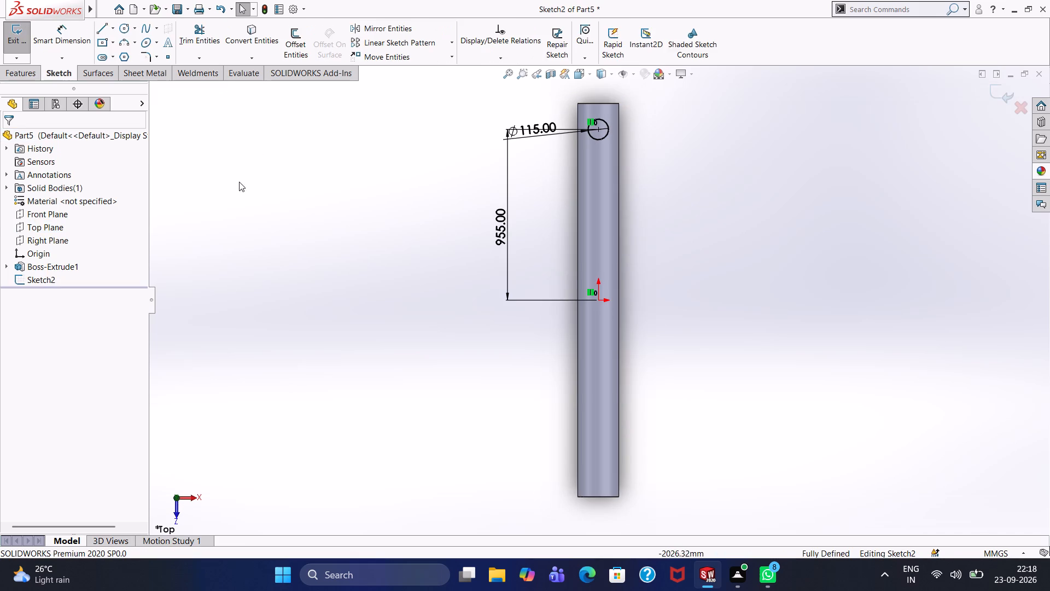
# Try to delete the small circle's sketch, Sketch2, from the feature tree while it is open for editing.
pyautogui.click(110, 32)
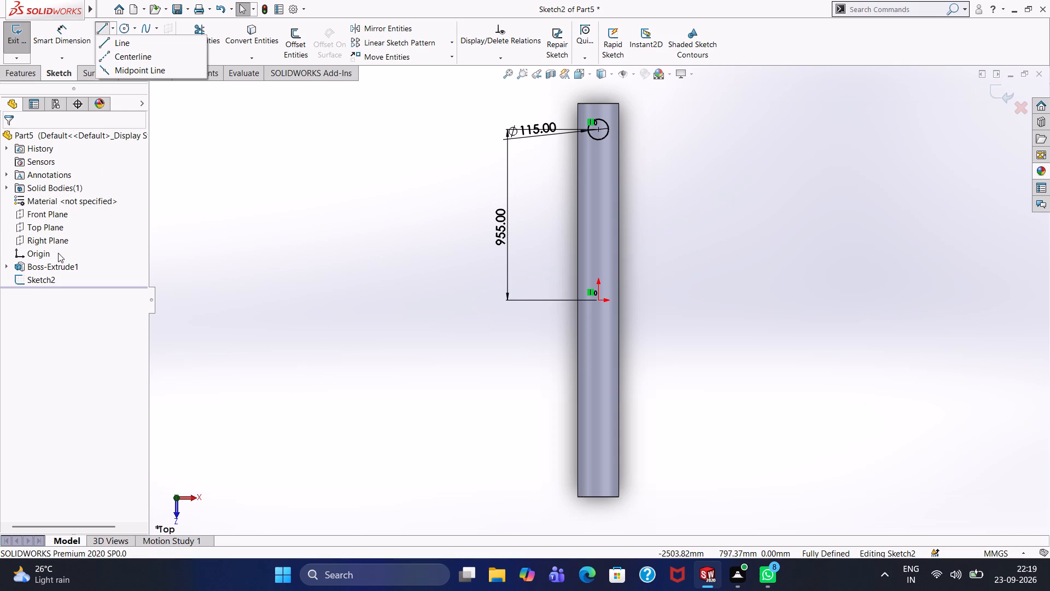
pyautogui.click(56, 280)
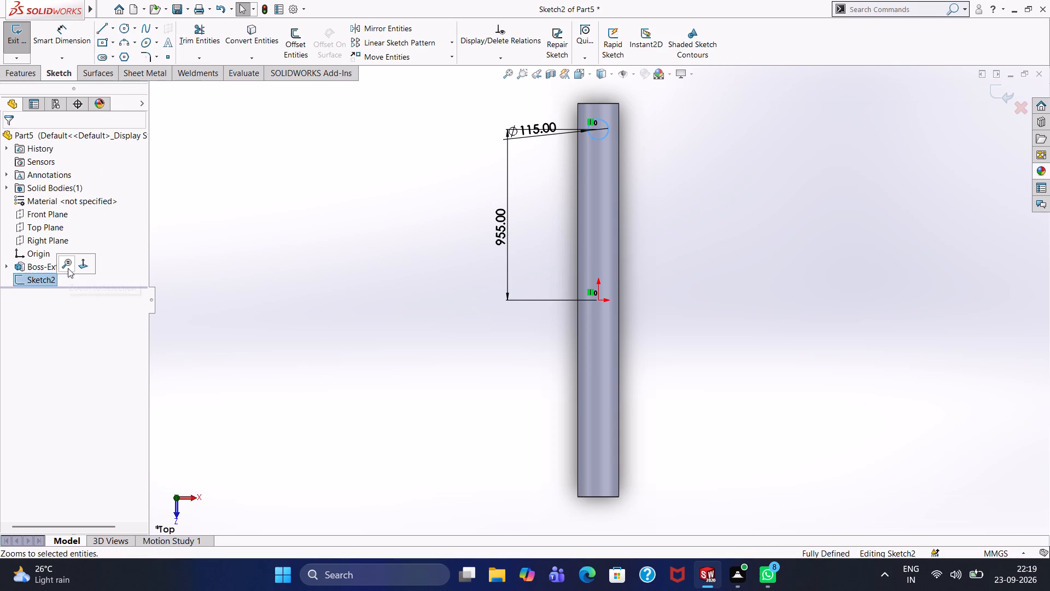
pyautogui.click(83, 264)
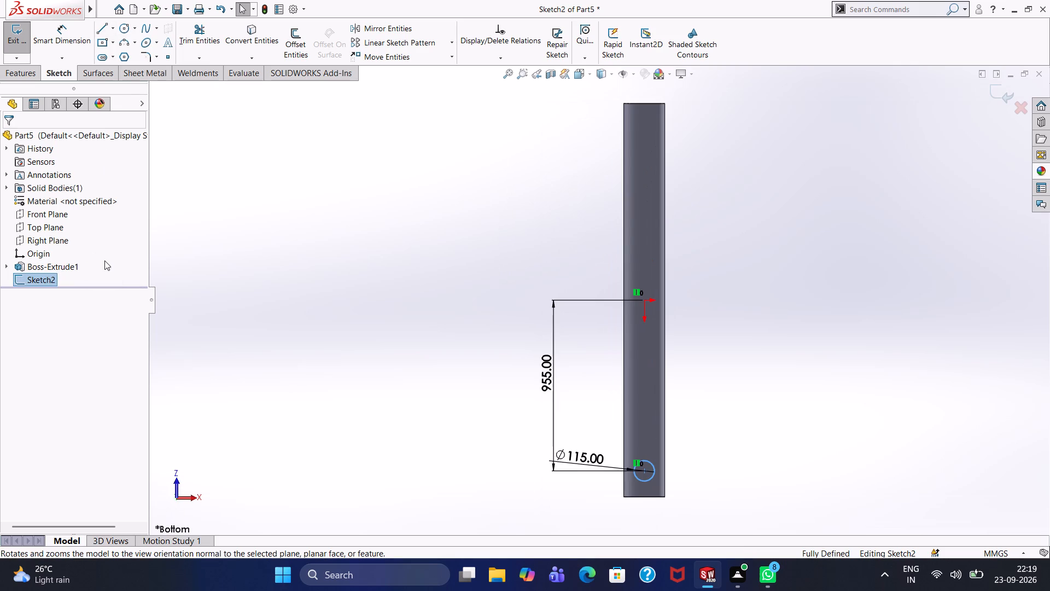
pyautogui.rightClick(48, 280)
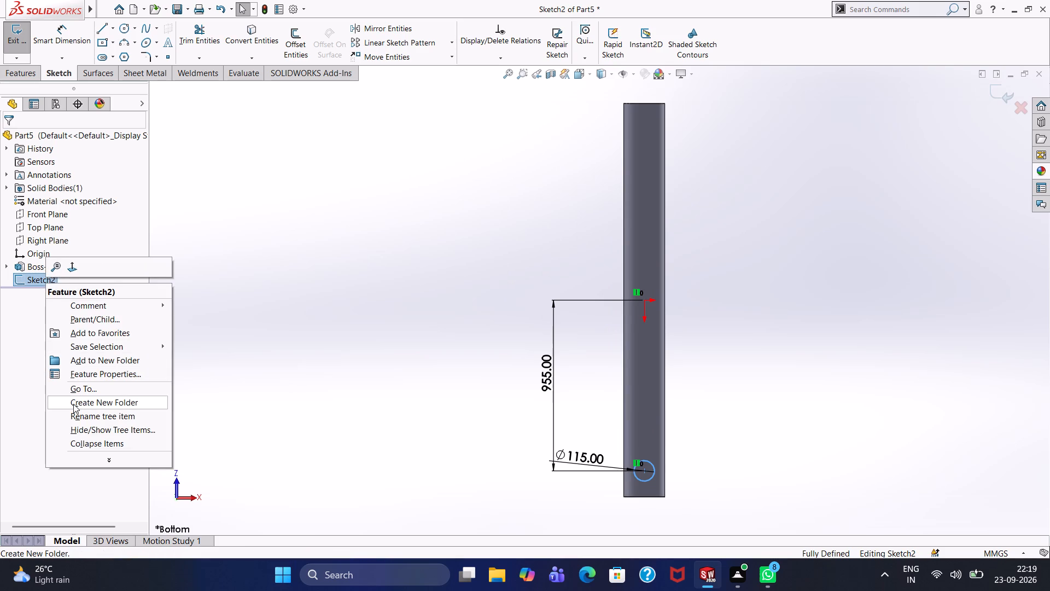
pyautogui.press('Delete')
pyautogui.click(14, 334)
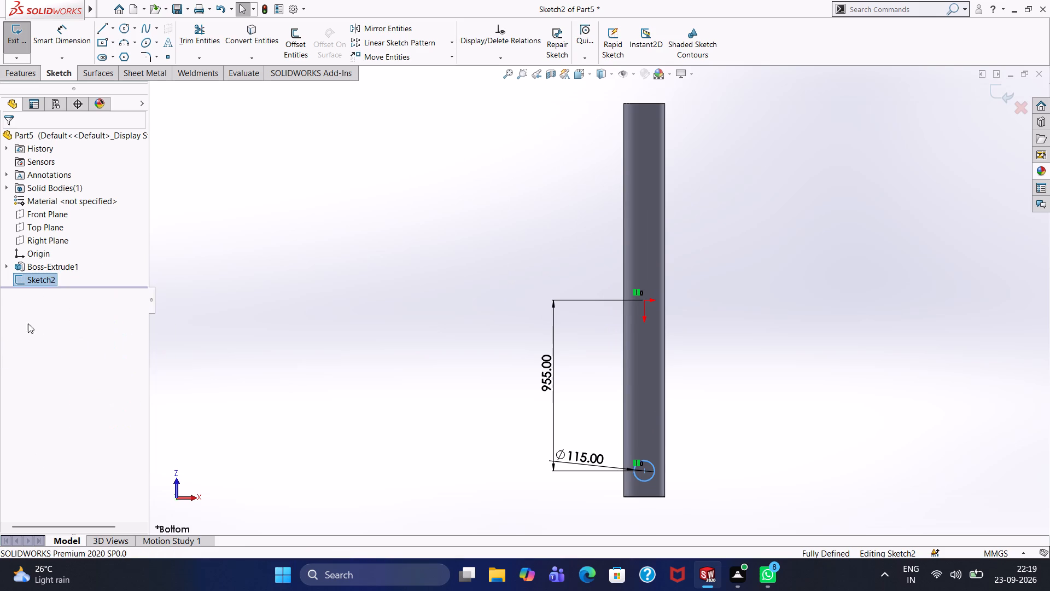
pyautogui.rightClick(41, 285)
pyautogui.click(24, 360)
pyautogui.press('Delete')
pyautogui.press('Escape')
# Undo the small circle's distance and diameter dimensions, its Vertical relation and the circle itself in the Top Plane sketch.
pyautogui.hotkey('ctrl', 'z')
pyautogui.hotkey('ctrl', 'z')
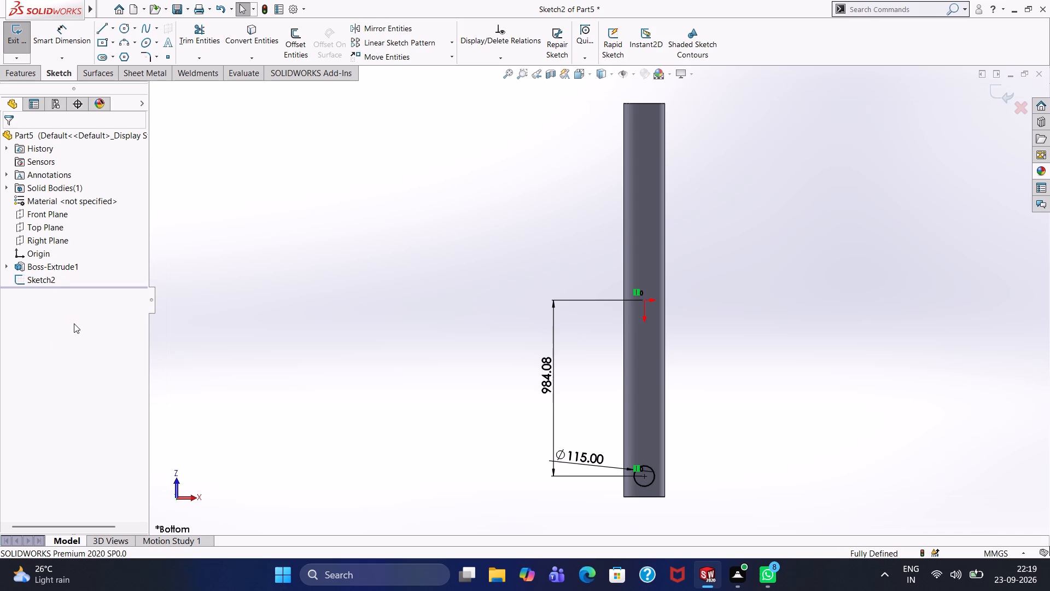
pyautogui.hotkey('ctrl', 'z')
pyautogui.hotkey('ctrl', 'z')
pyautogui.hotkey('ctrl', 'z')
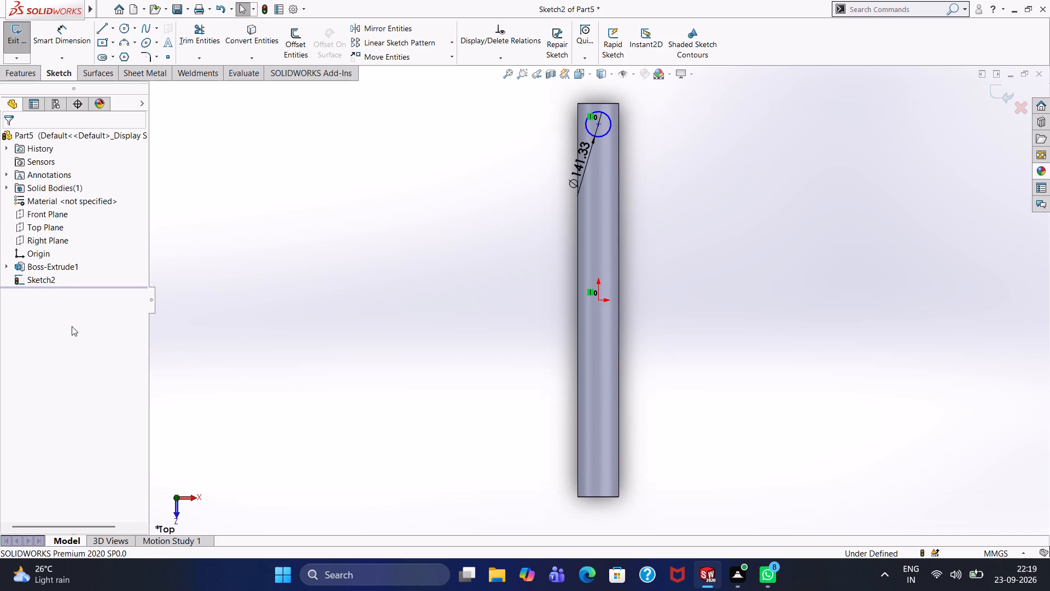
pyautogui.hotkey('ctrl', 'z')
pyautogui.hotkey('ctrl', 'z')
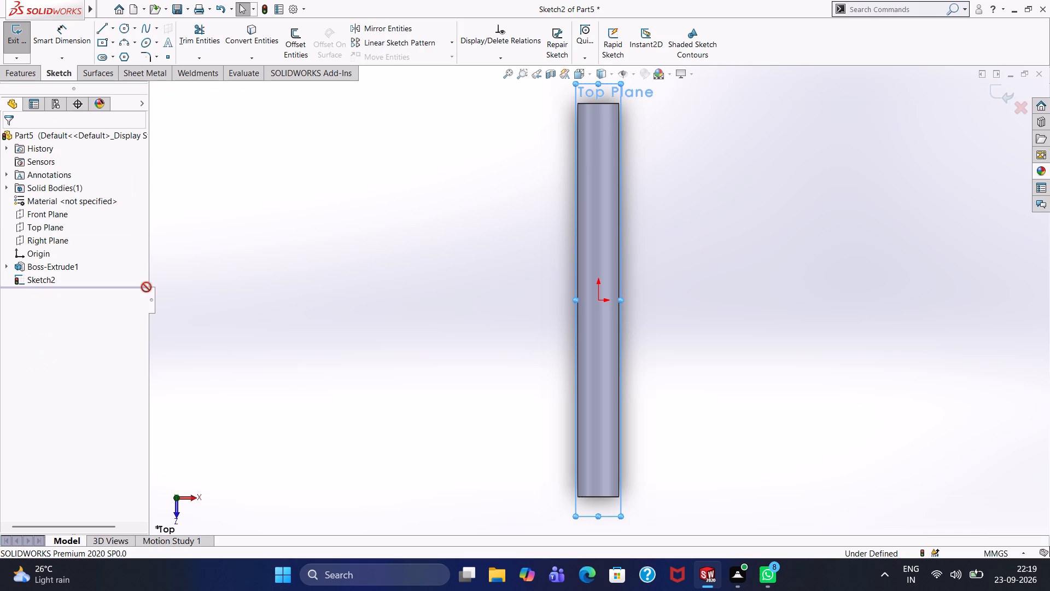
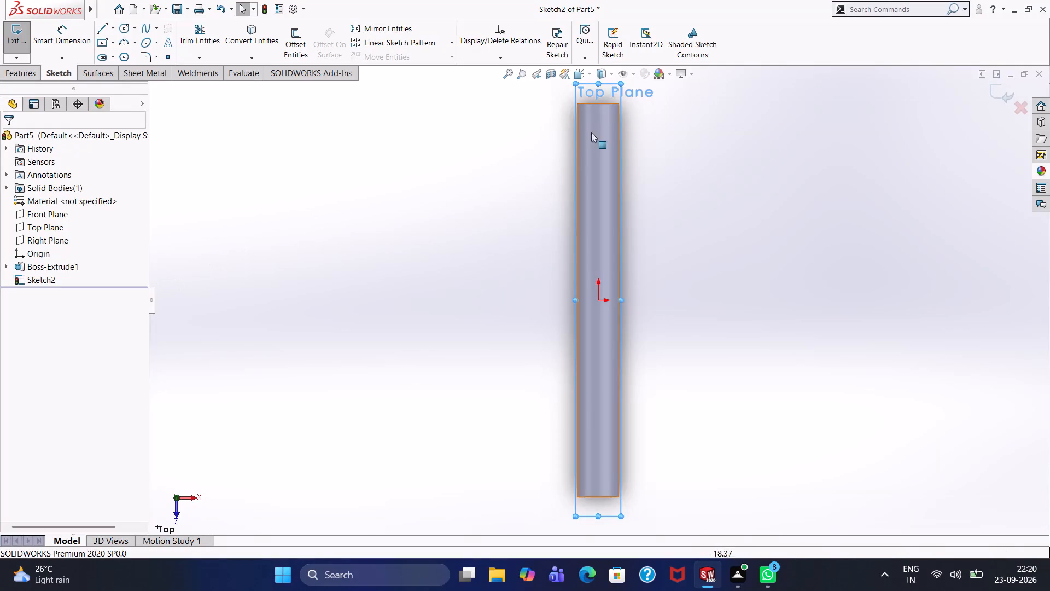
# Sketch a 115 mm diameter circle on the cylinder's axis near its upper end and place the diameter dimension outside the body.
pyautogui.click(123, 26)
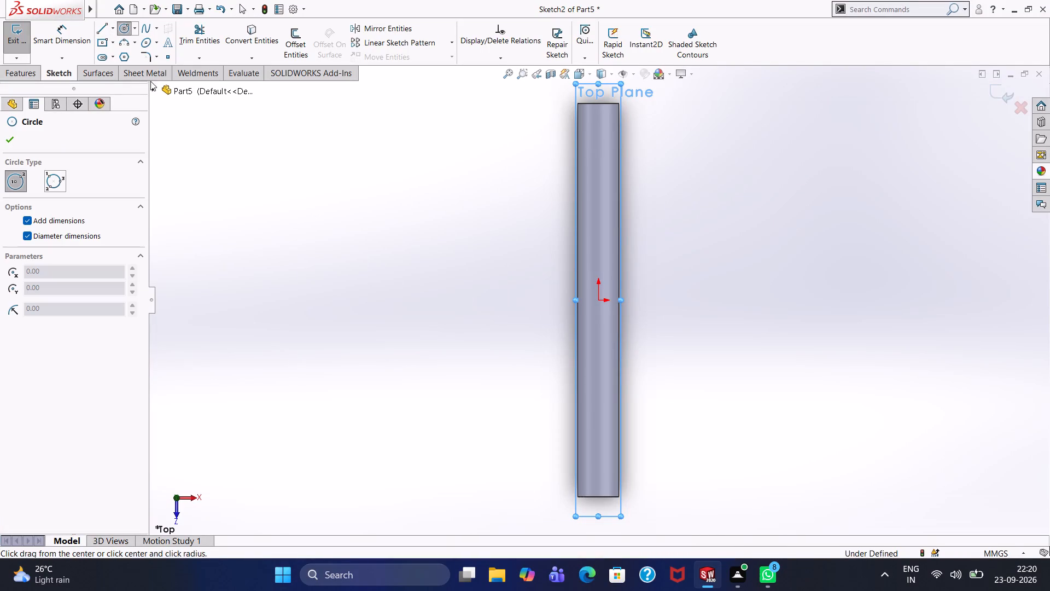
pyautogui.click(598, 125)
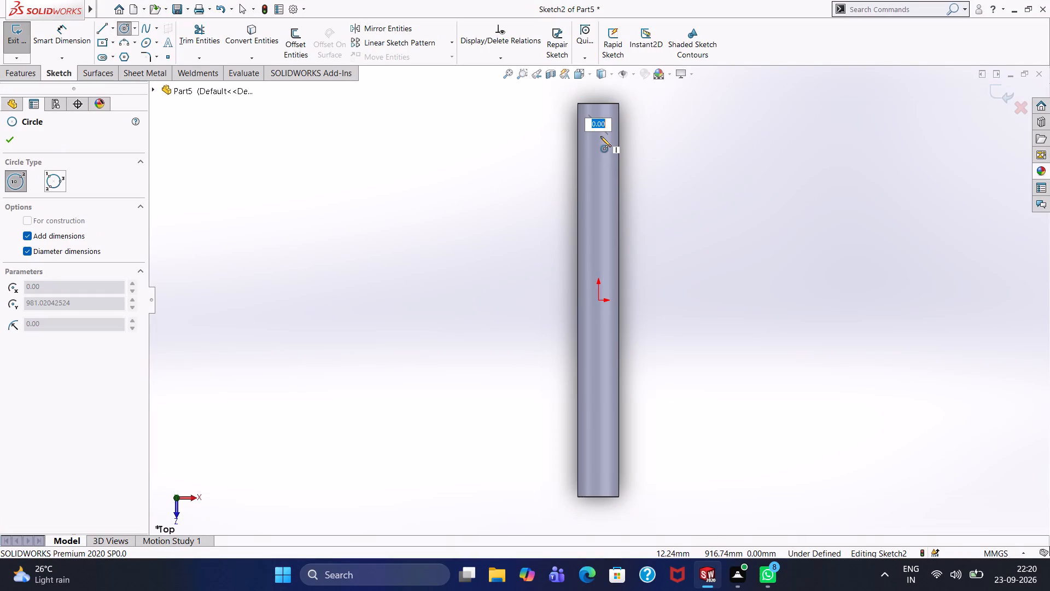
pyautogui.write('115')
pyautogui.press('Return')
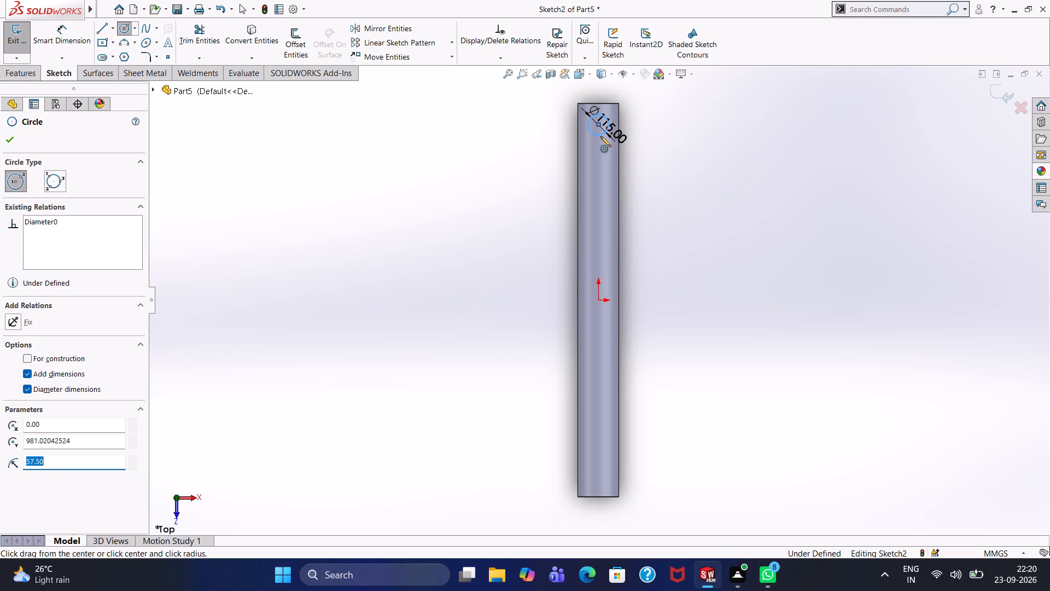
pyautogui.press('Escape')
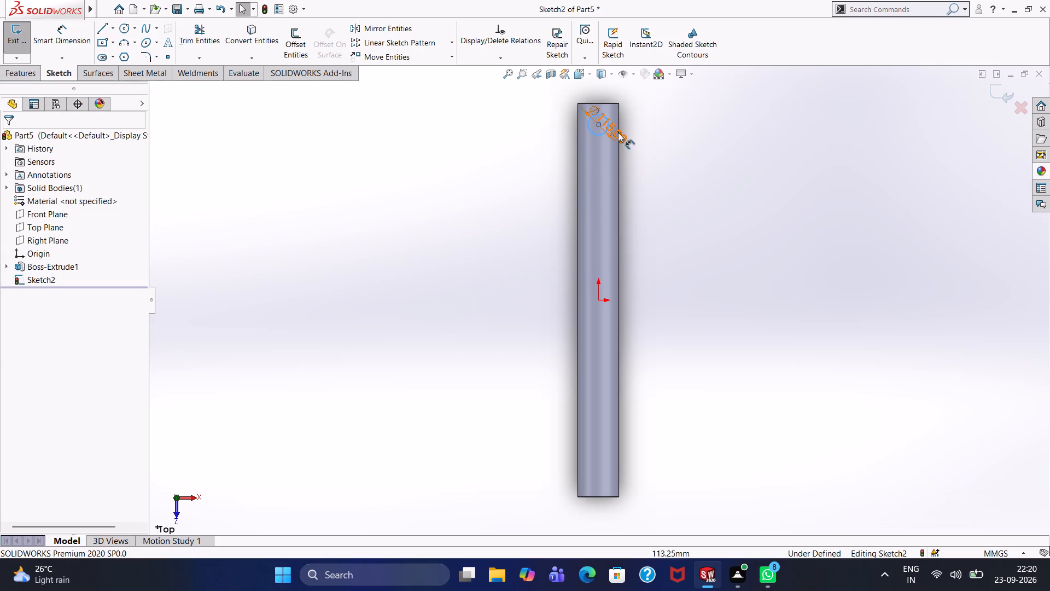
pyautogui.moveTo(618, 132); pyautogui.dragTo(668, 123)
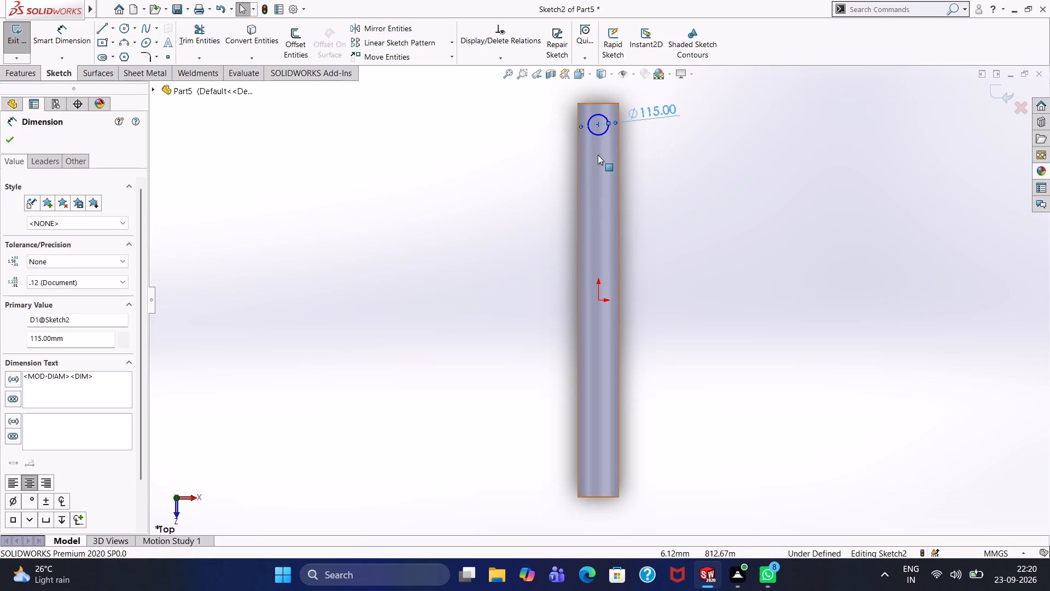
# Add a Vertical relation between the circle's centre and the origin.
pyautogui.click(600, 123)
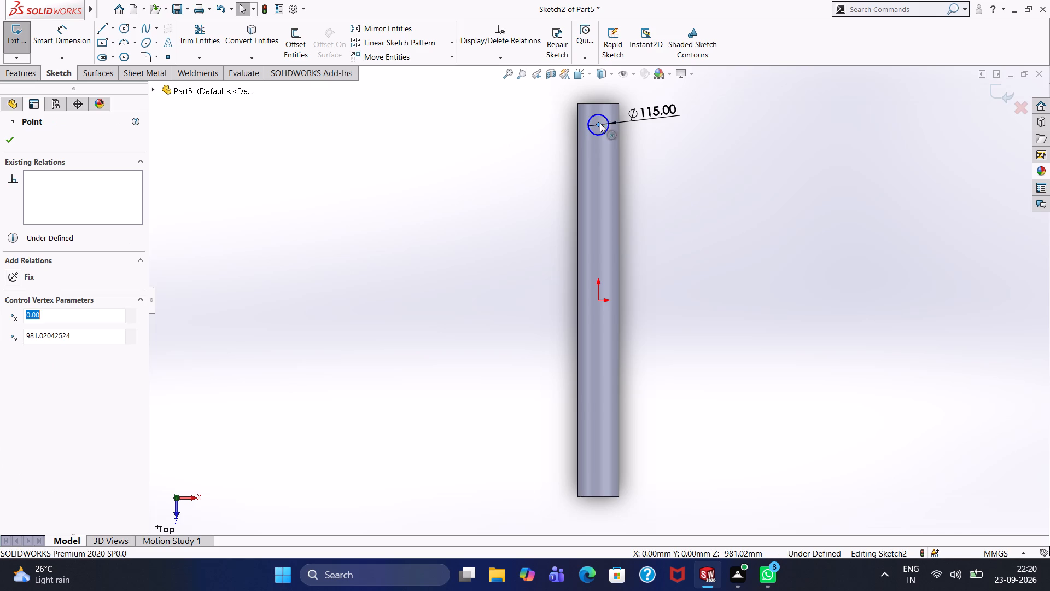
pyautogui.keyDown('ctrl'); pyautogui.click(599, 300); pyautogui.keyUp('ctrl')
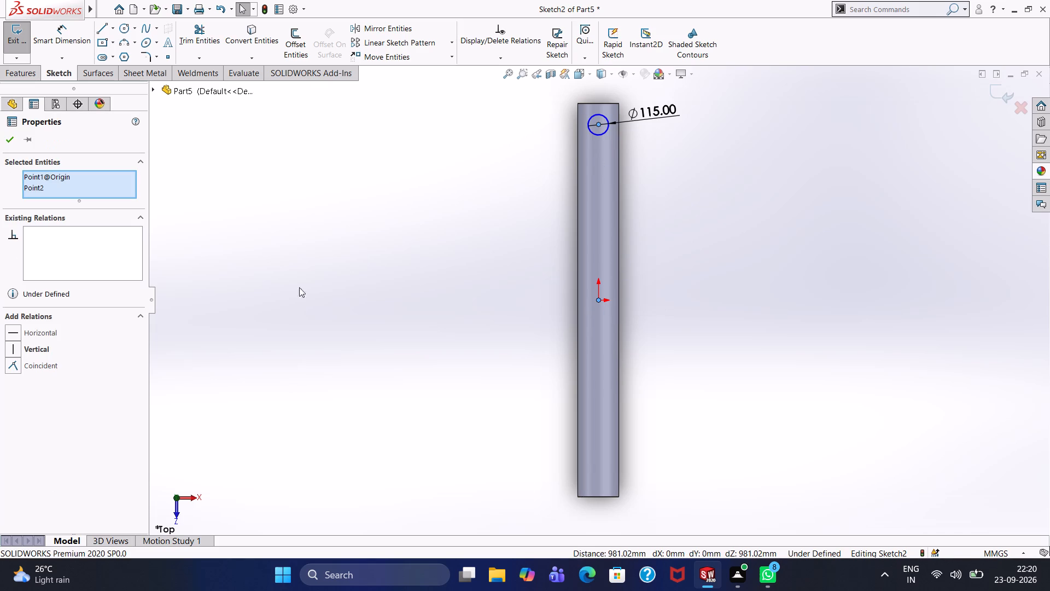
pyautogui.keyDown('ctrl'); pyautogui.click(46, 349); pyautogui.keyUp('ctrl')
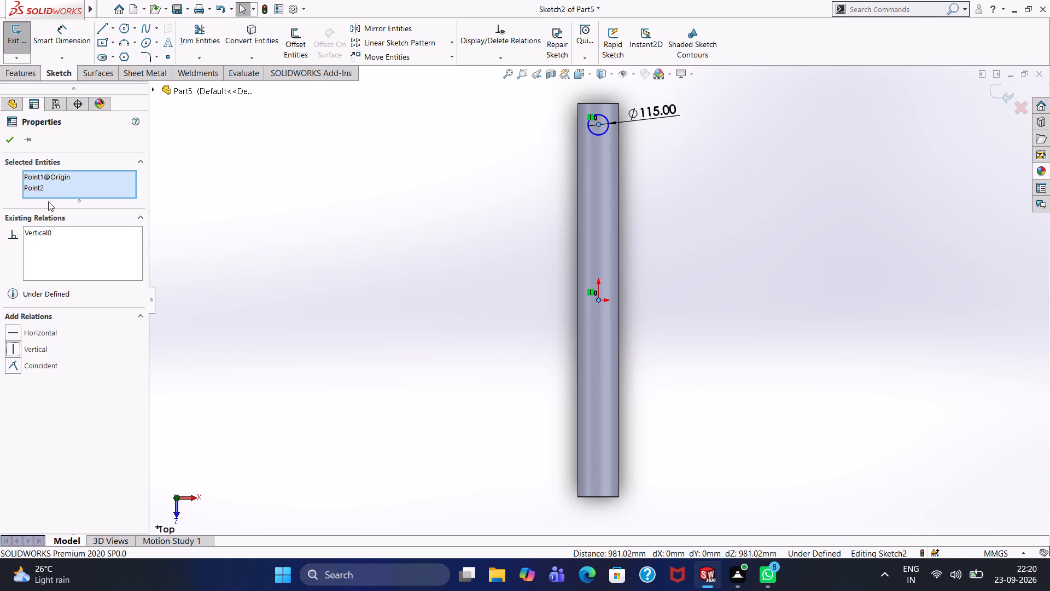
pyautogui.click(5, 140)
# Dimension the distance from the circle's centre to the origin as 955 mm.
pyautogui.click(81, 37)
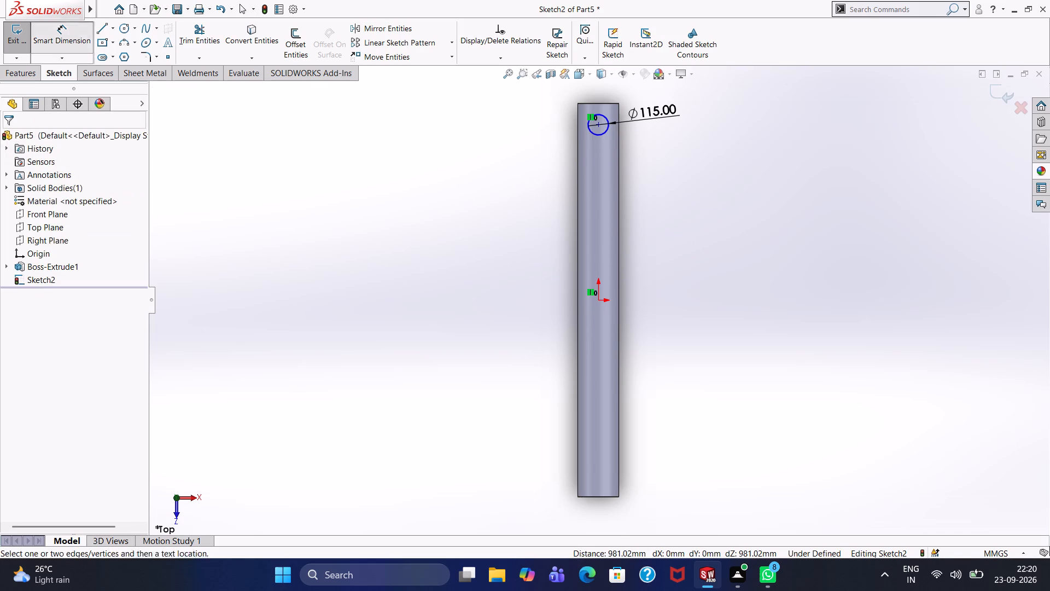
pyautogui.click(598, 124)
pyautogui.click(600, 298)
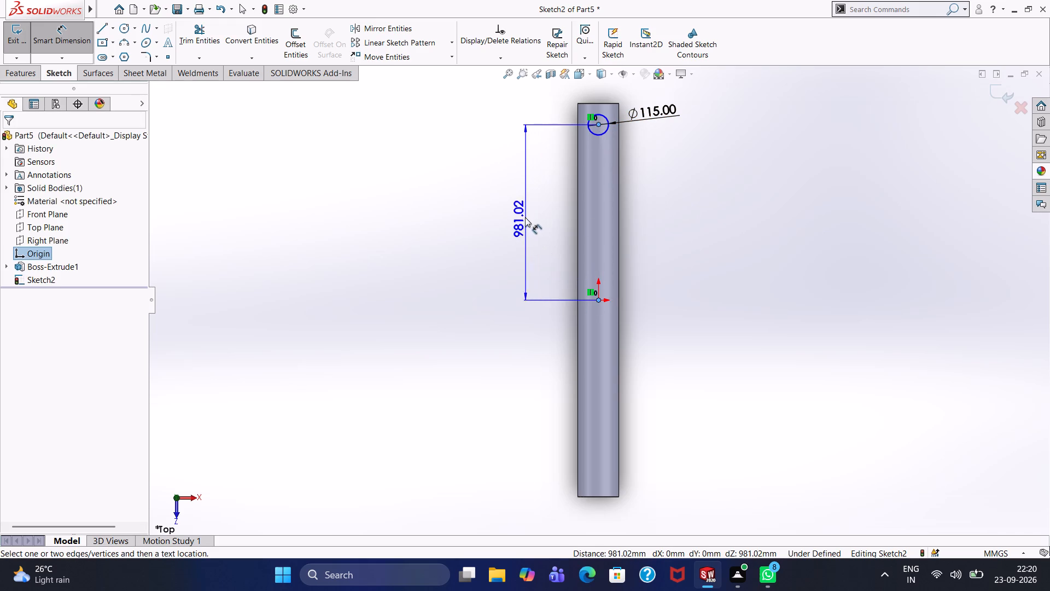
pyautogui.click(523, 208)
pyautogui.write('955')
pyautogui.press('Return')
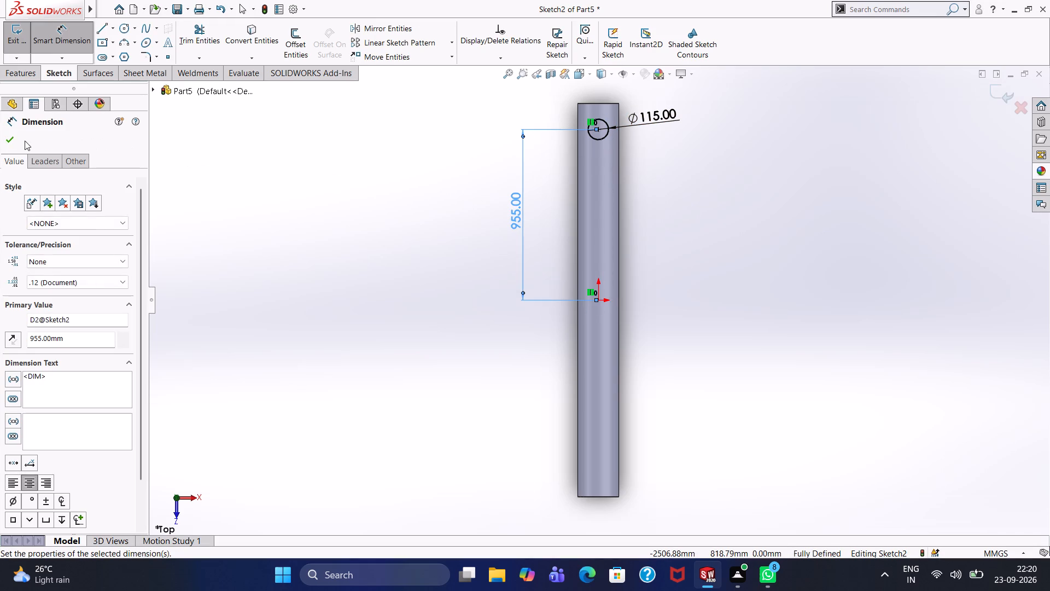
pyautogui.click(9, 140)
# Cut-extrude the circle through the cylinder with the Mid Plane end condition and a depth of 2200 mm.
pyautogui.click(19, 75)
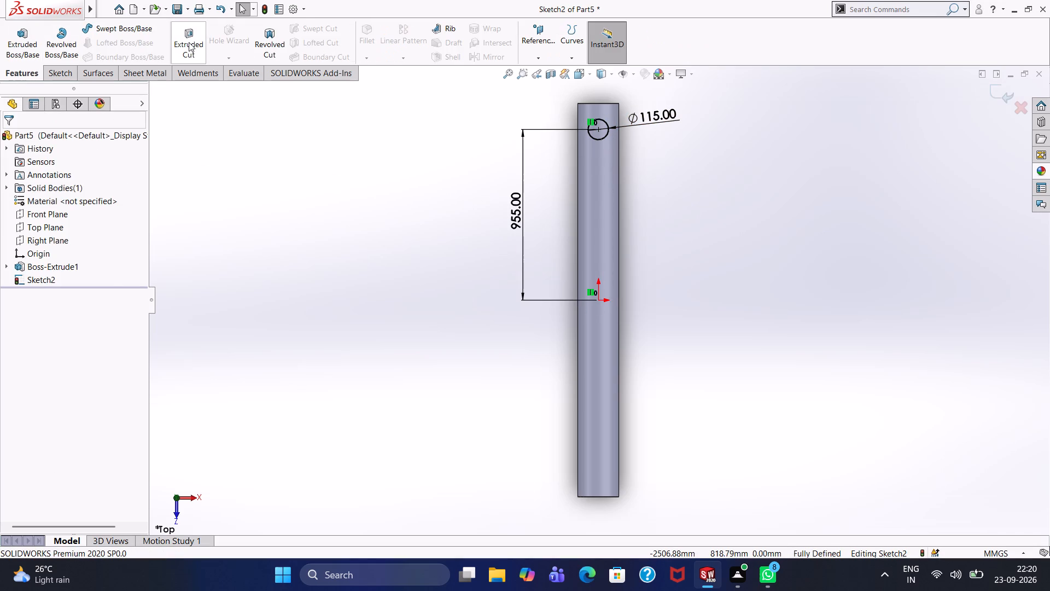
pyautogui.click(189, 42)
pyautogui.click(75, 218)
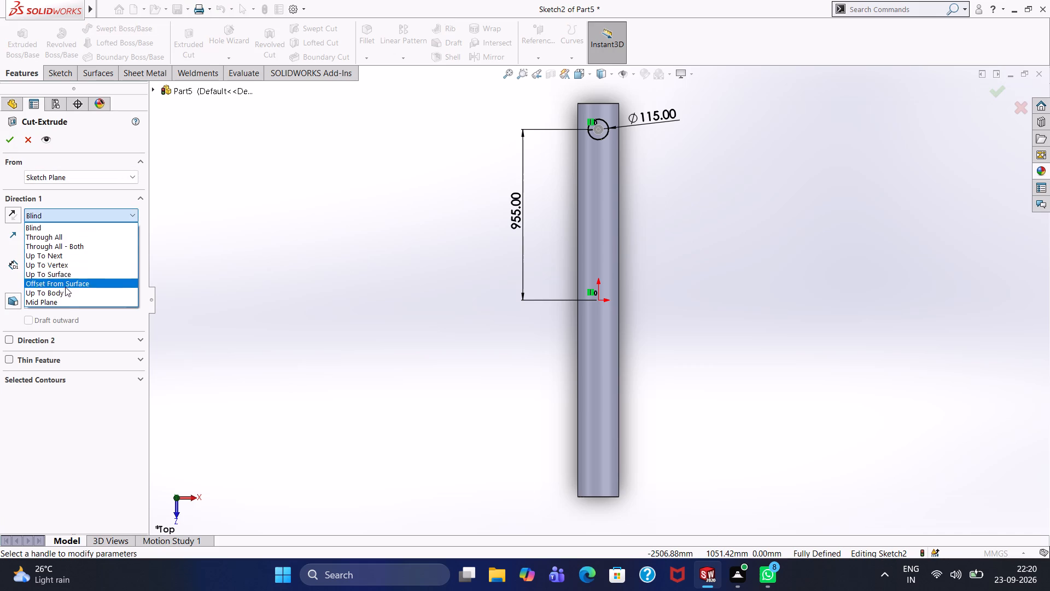
pyautogui.click(65, 299)
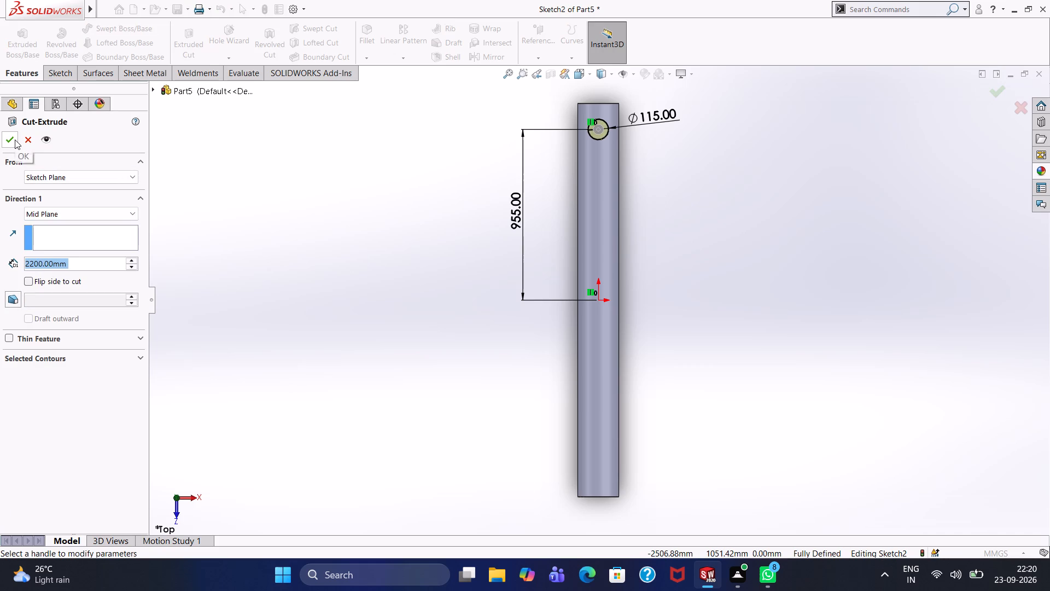
pyautogui.click(15, 140)
# Start a new sketch on the Top Plane and draw a vertical centerline about 1190 mm long from the origin past the holed end.
pyautogui.moveTo(482, 228); pyautogui.dragTo(441, 227, button='middle')
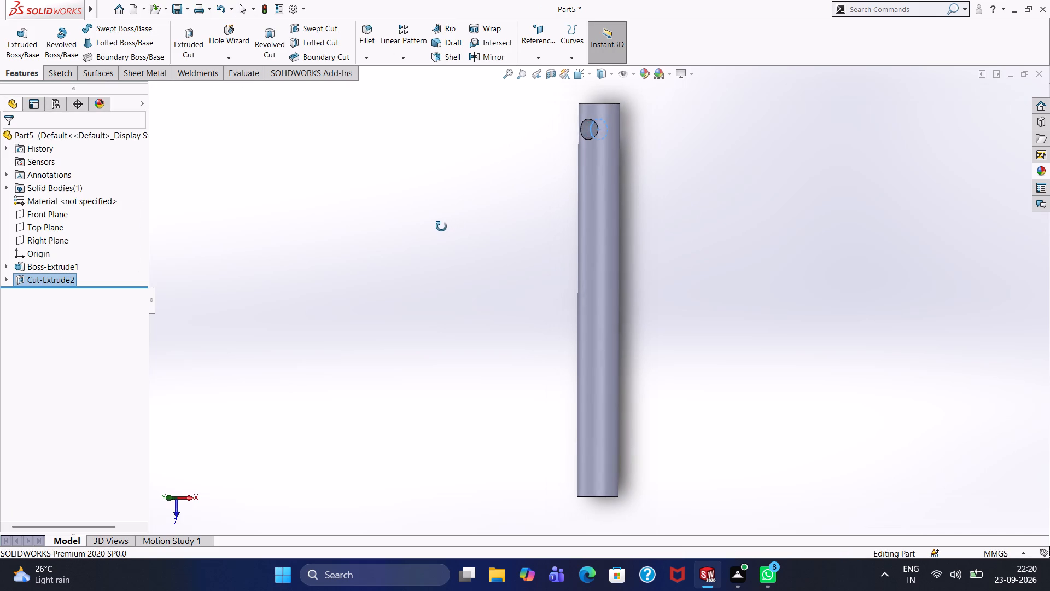
pyautogui.moveTo(441, 227); pyautogui.dragTo(372, 231, button='middle')
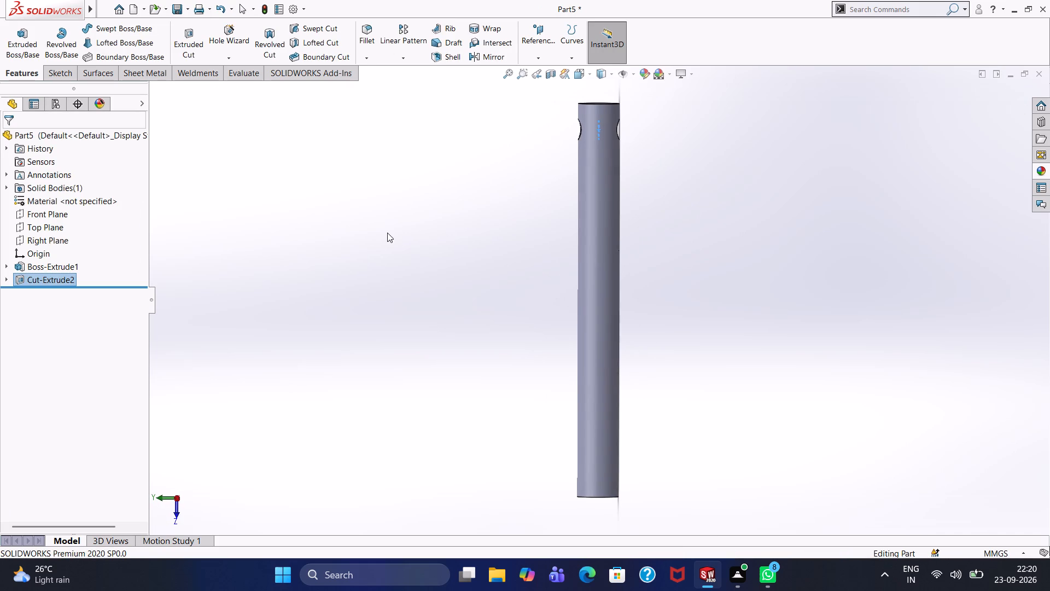
pyautogui.click(62, 231)
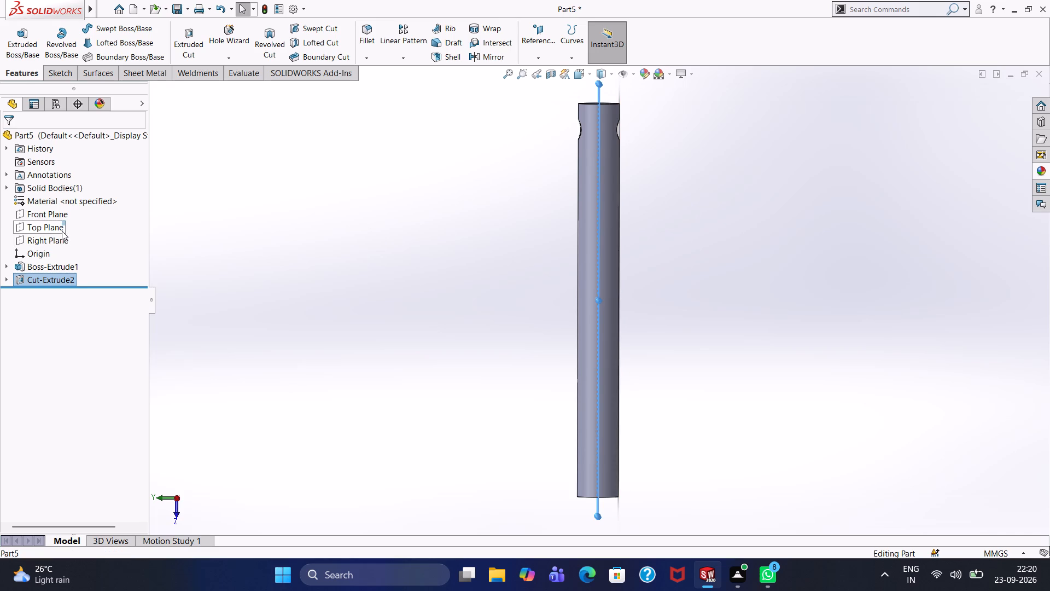
pyautogui.click(120, 219)
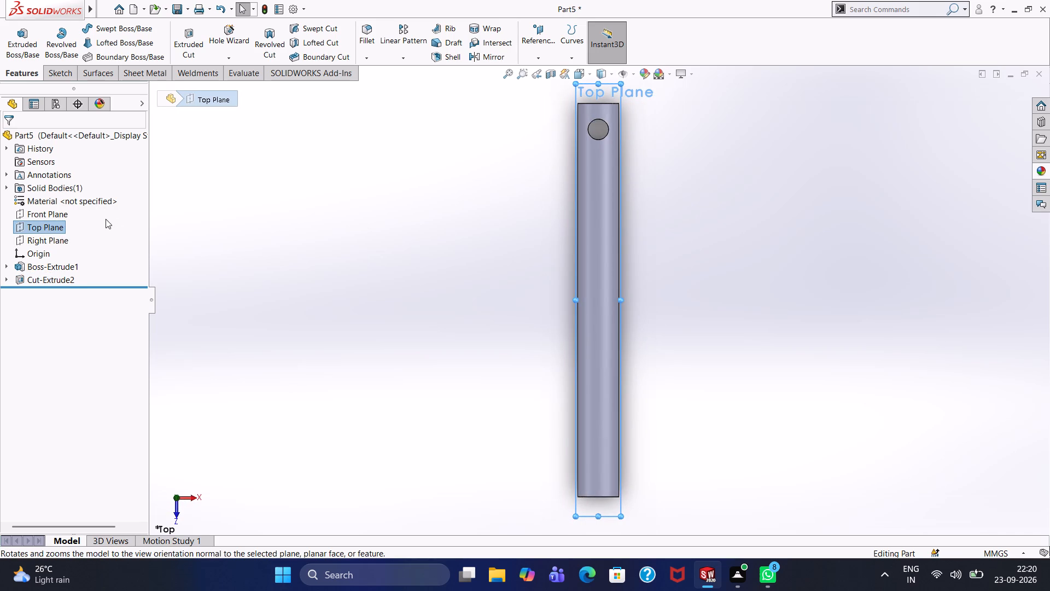
pyautogui.rightClick(50, 229)
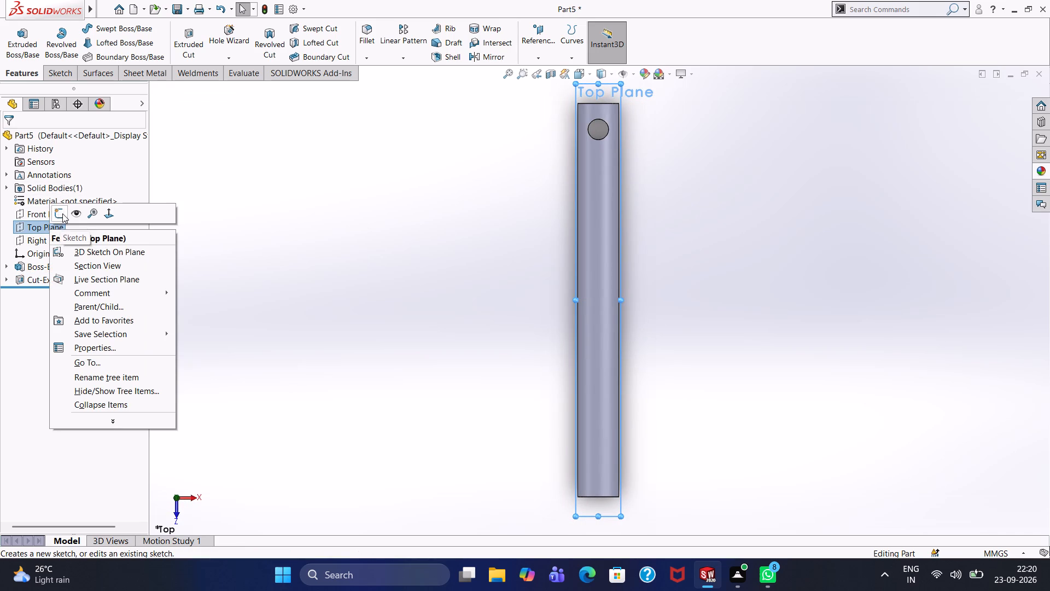
pyautogui.click(62, 213)
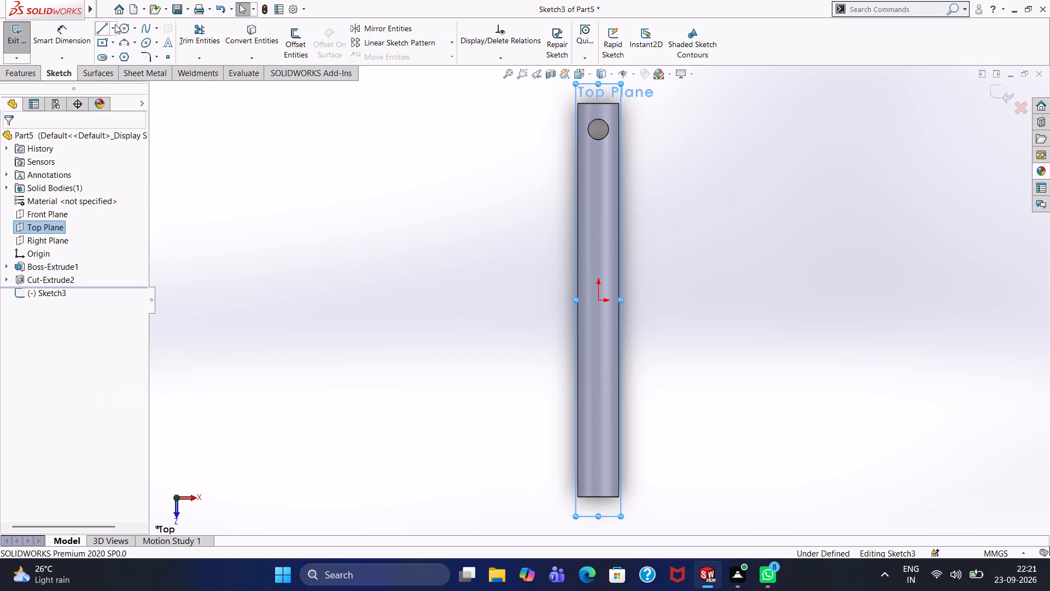
pyautogui.click(115, 24)
pyautogui.click(119, 57)
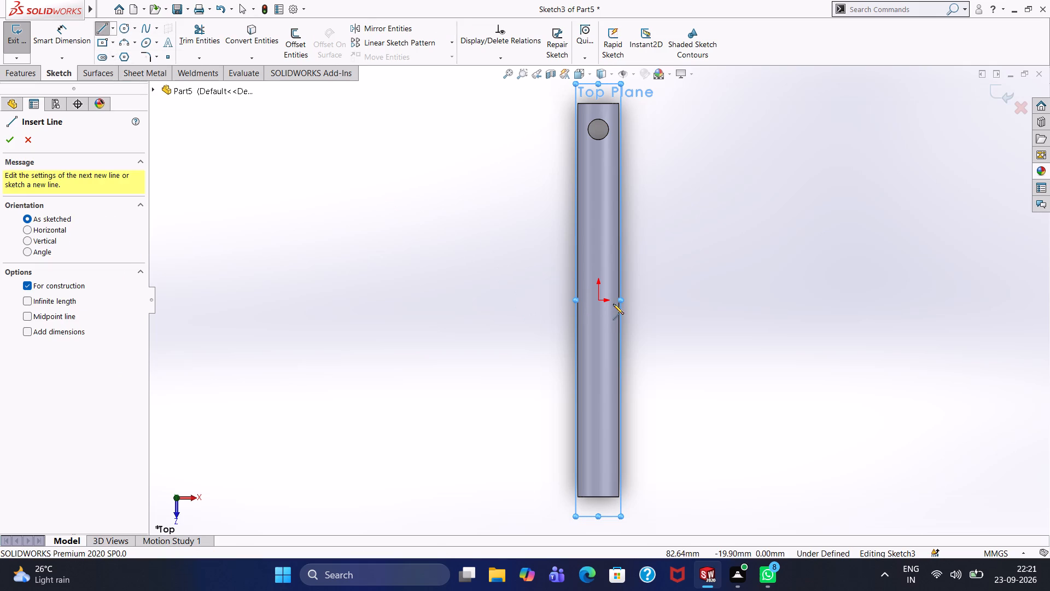
pyautogui.click(601, 301)
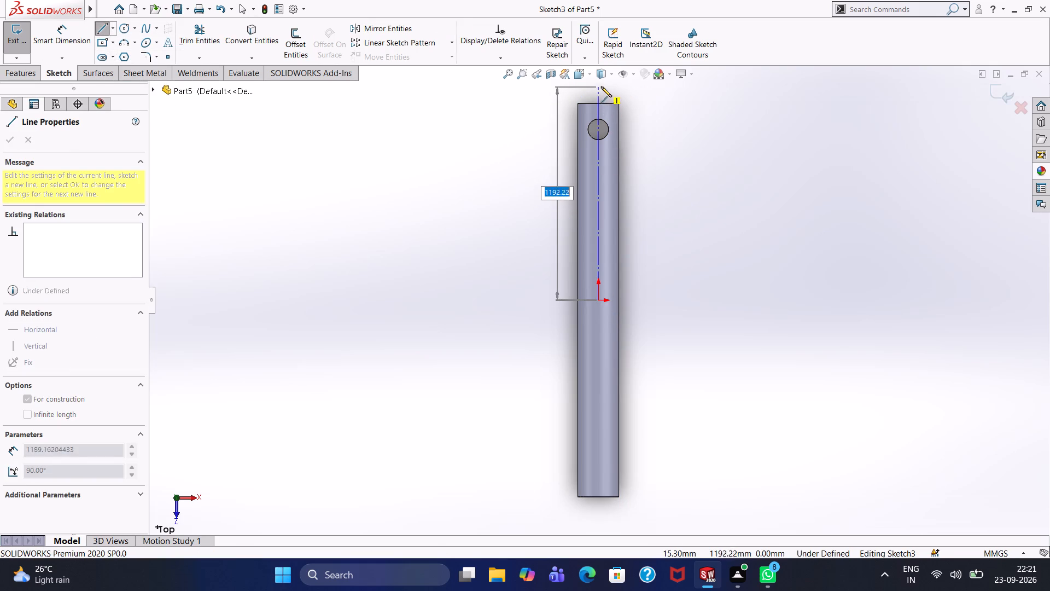
pyautogui.click(601, 86)
pyautogui.rightClick(670, 113)
pyautogui.click(679, 123)
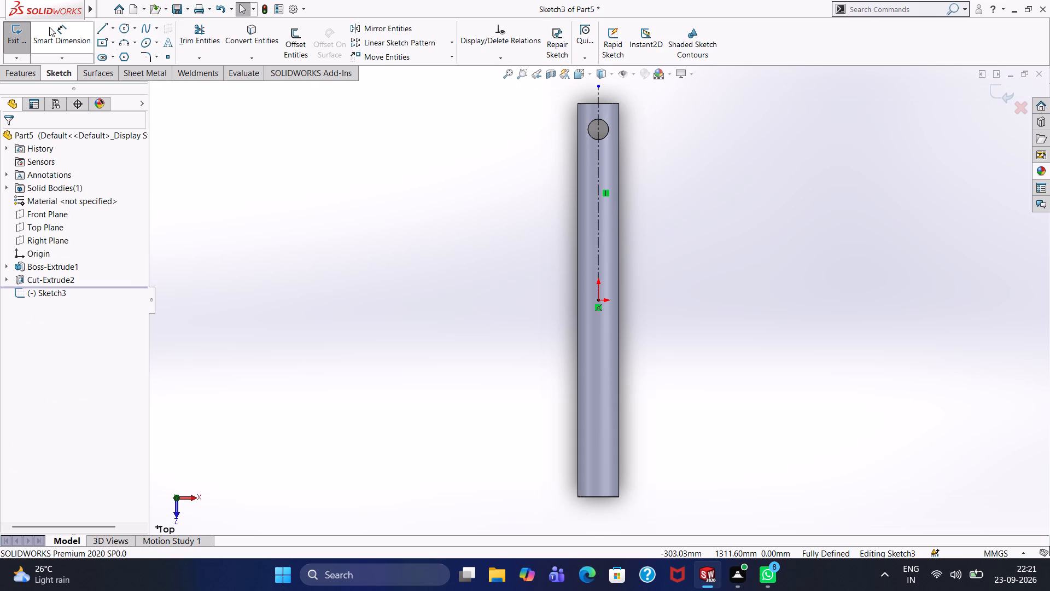
# Sketch a corner rectangle about 162 mm wide and 569 mm high overlapping the cylinder's left edge near the holed end.
pyautogui.click(113, 42)
pyautogui.click(114, 53)
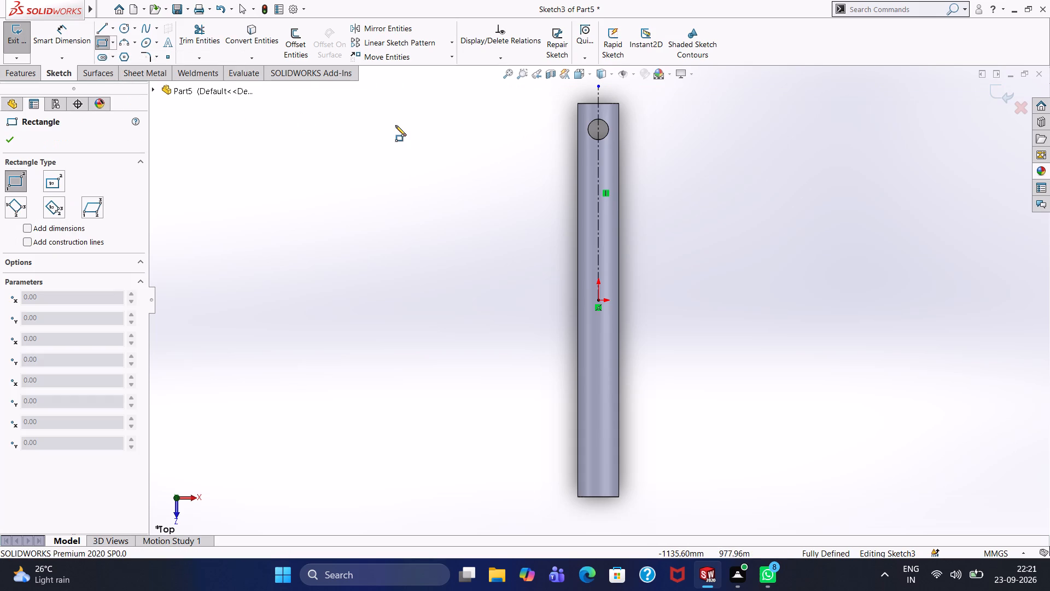
pyautogui.click(557, 94)
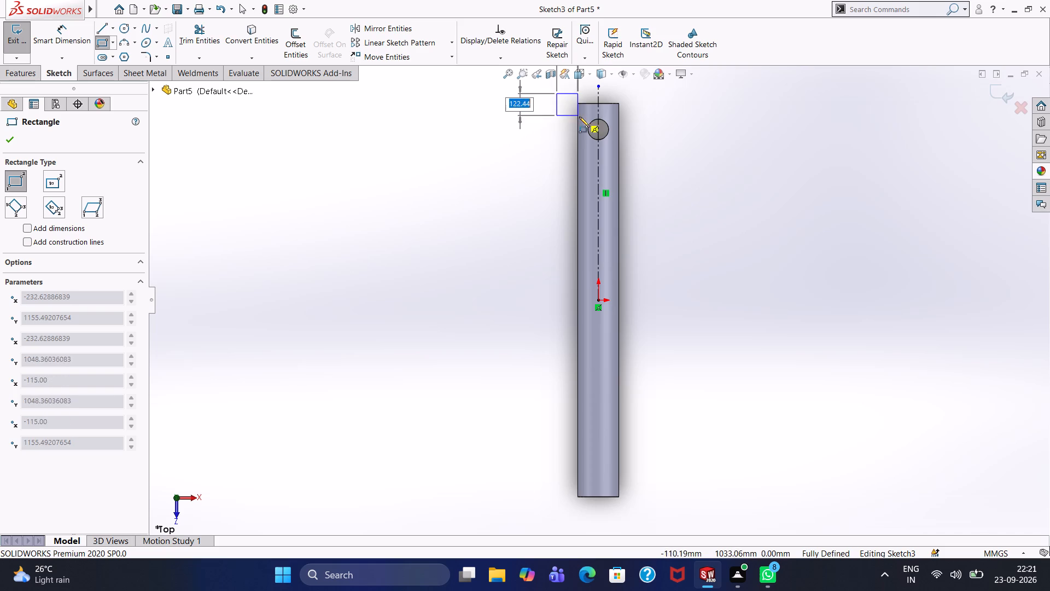
pyautogui.click(586, 195)
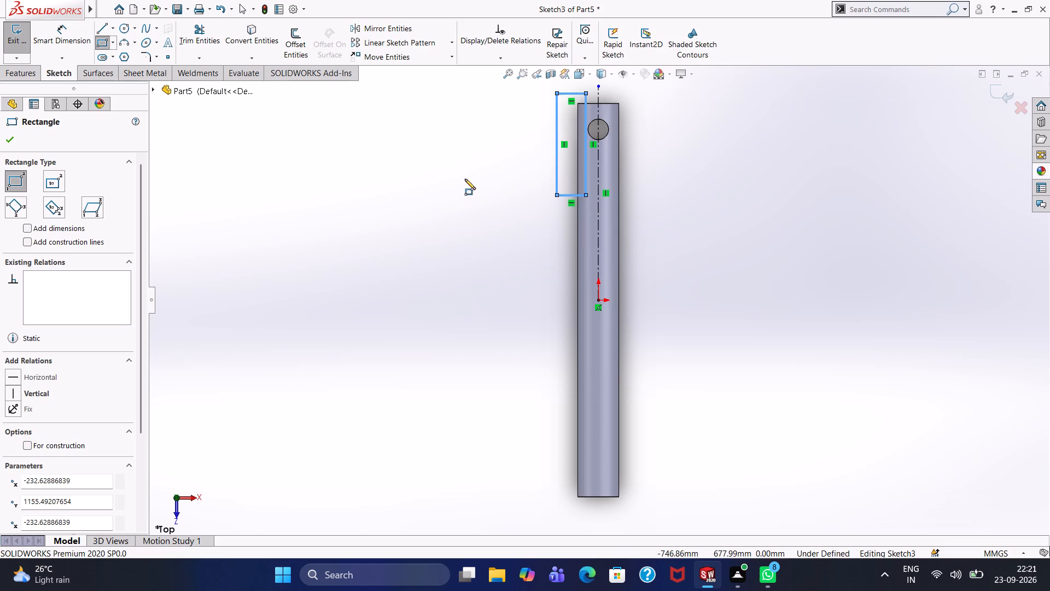
pyautogui.click(7, 146)
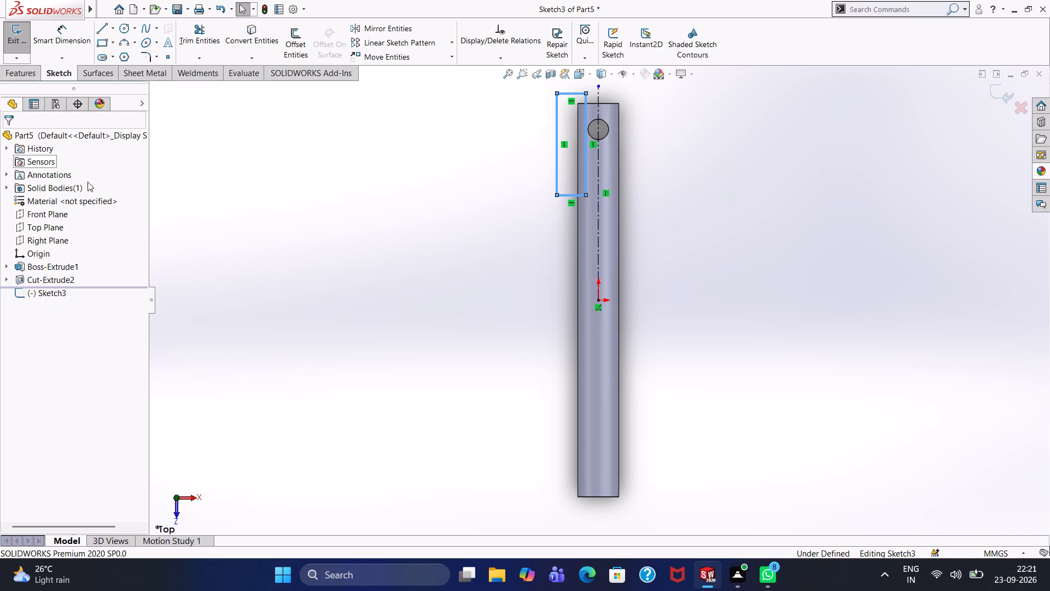
# Dimension the rectangle's left vertical side as 365 mm.
pyautogui.click(58, 33)
pyautogui.click(559, 172)
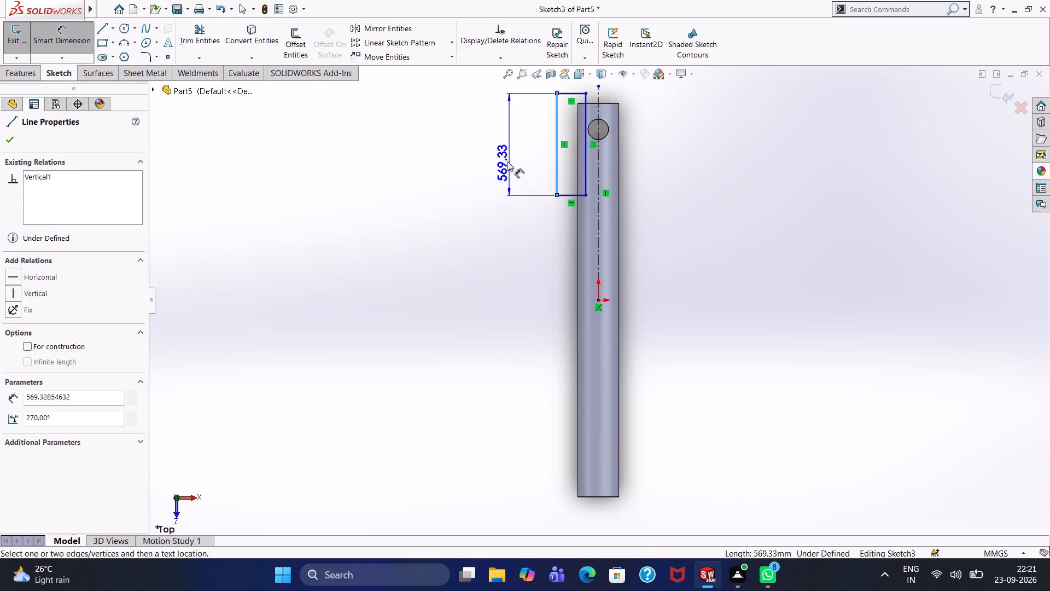
pyautogui.click(504, 154)
pyautogui.write('365')
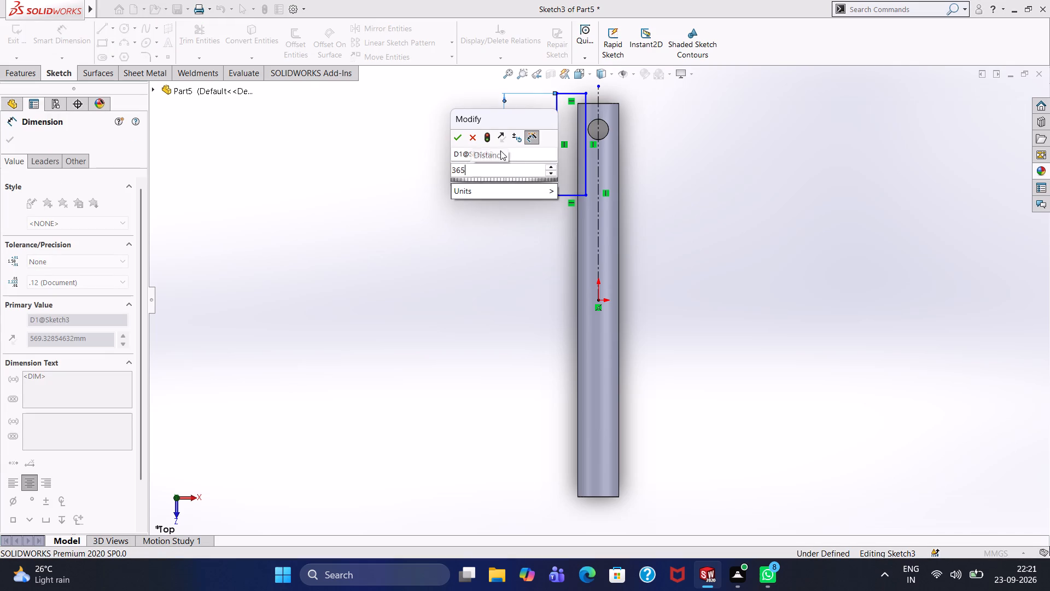
pyautogui.press('Return')
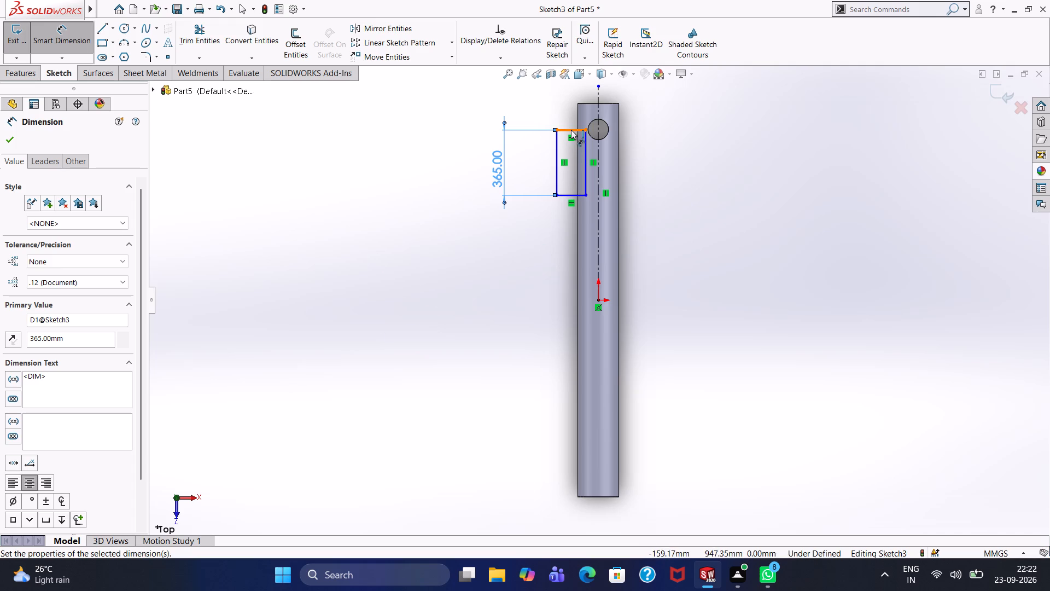
pyautogui.click(58, 38)
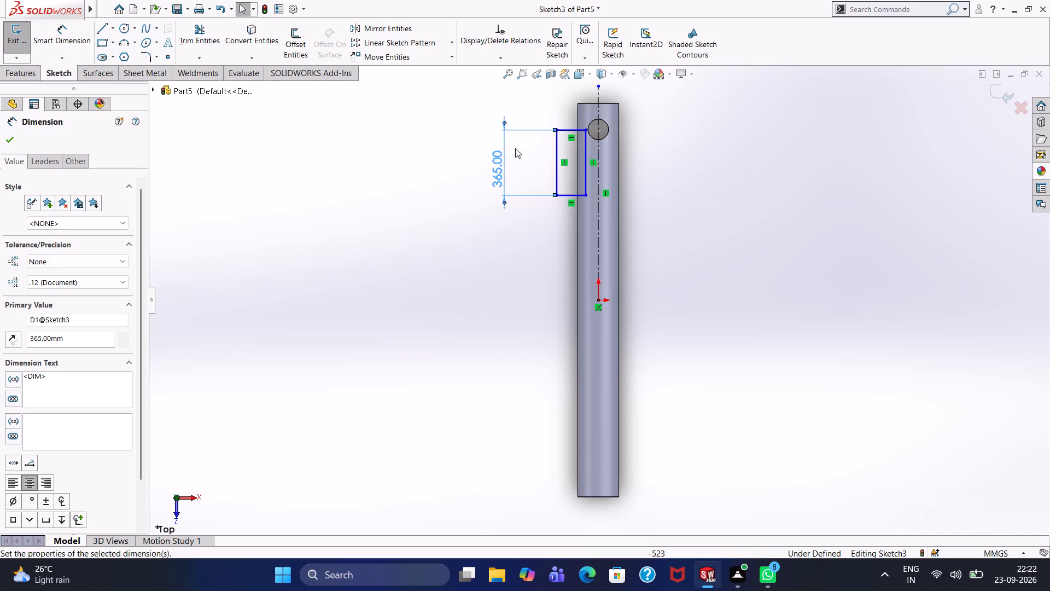
# Add a Coincident relation between the rectangle's top line and the corner vertex at the cylinder's holed end.
pyautogui.click(574, 129)
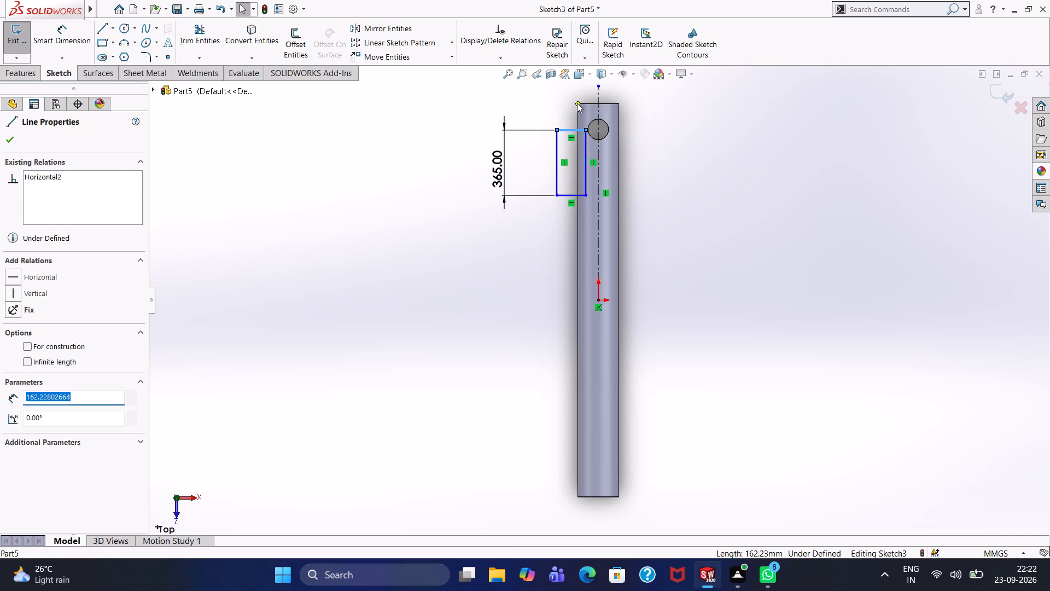
pyautogui.keyDown('ctrl'); pyautogui.click(578, 102); pyautogui.keyUp('ctrl')
pyautogui.keyDown('ctrl'); pyautogui.click(49, 349); pyautogui.keyUp('ctrl')
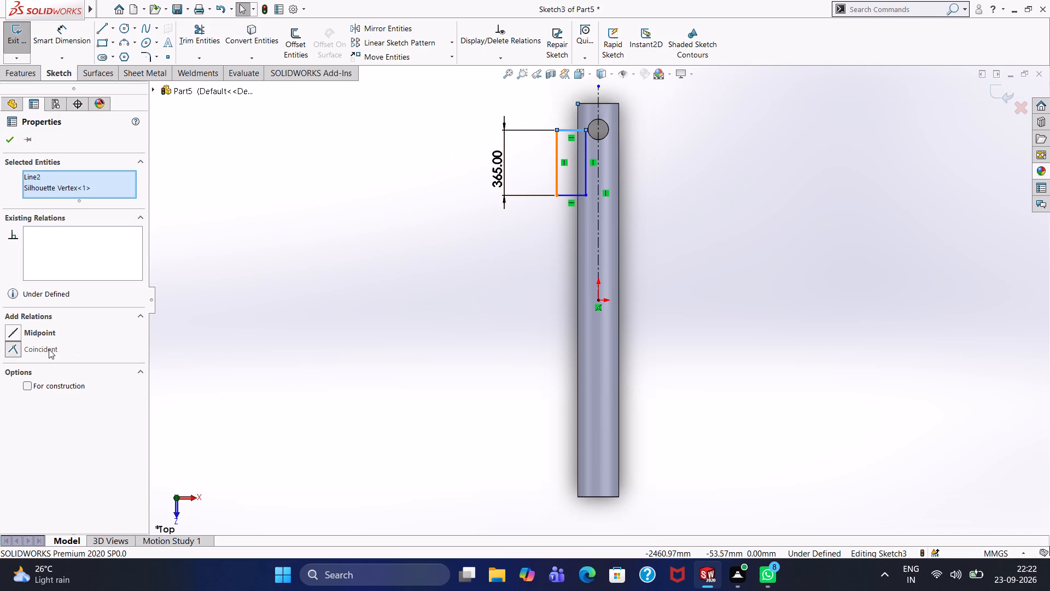
pyautogui.click(5, 141)
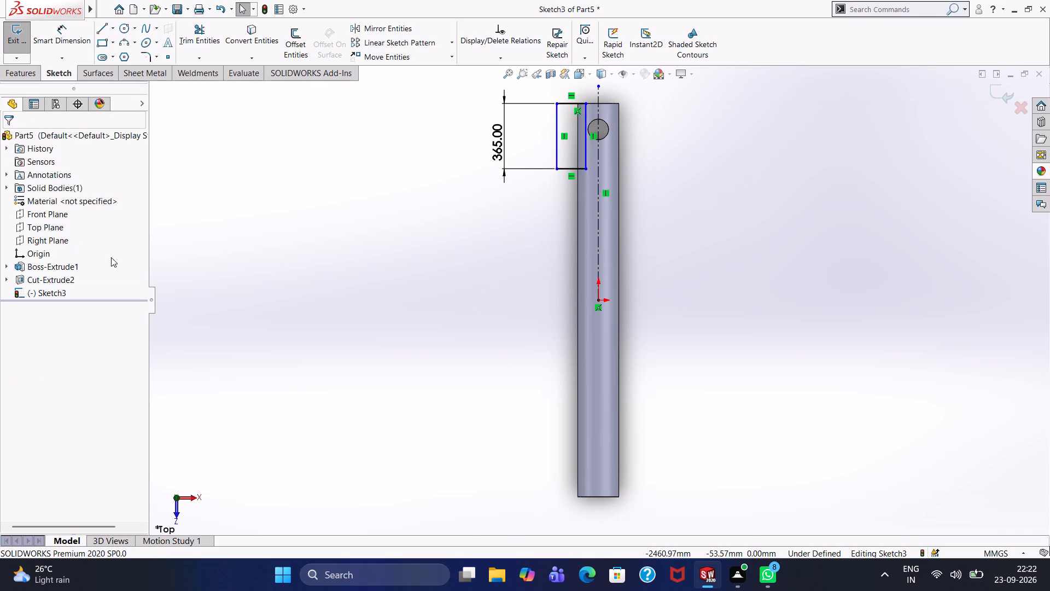
# Dimension the distance from the rectangle's inner vertical side to the centerline as 71.25 mm.
pyautogui.click(90, 31)
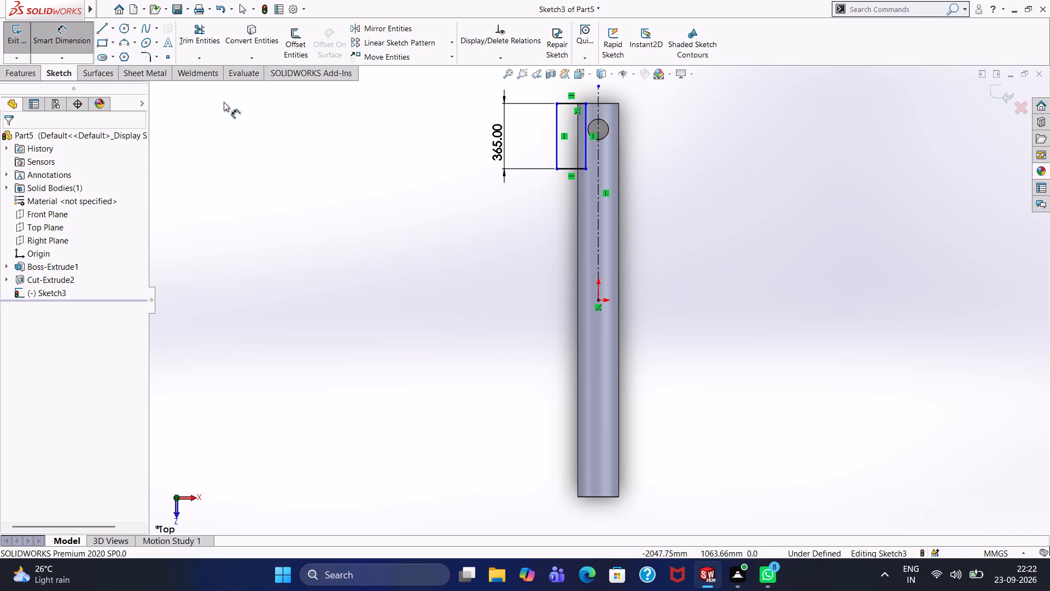
pyautogui.click(584, 160)
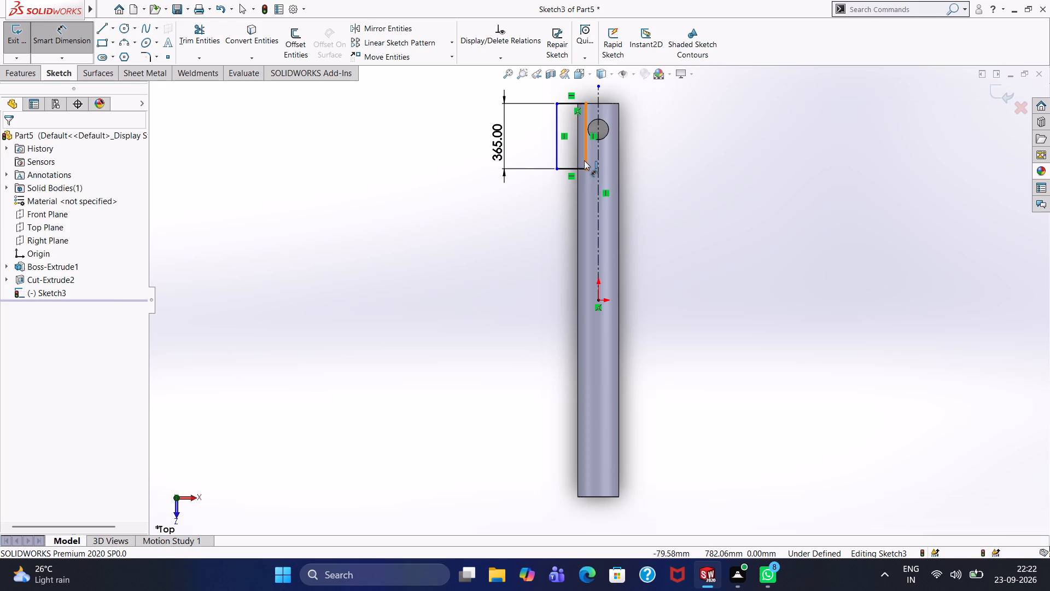
pyautogui.click(599, 169)
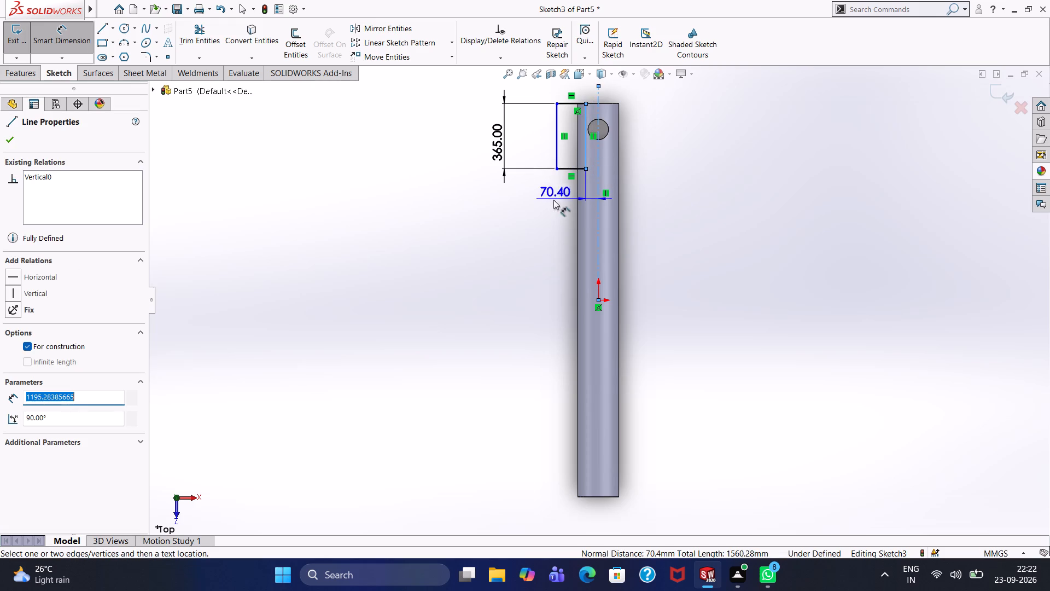
pyautogui.click(520, 218)
pyautogui.write('71.')
pyautogui.write('25')
pyautogui.press('Return')
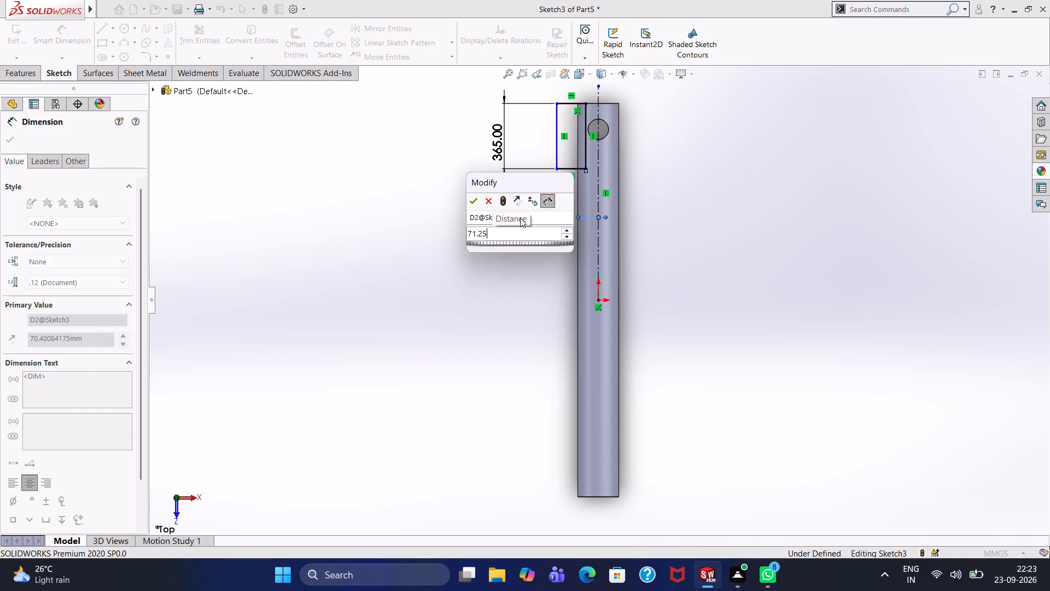
pyautogui.click(7, 137)
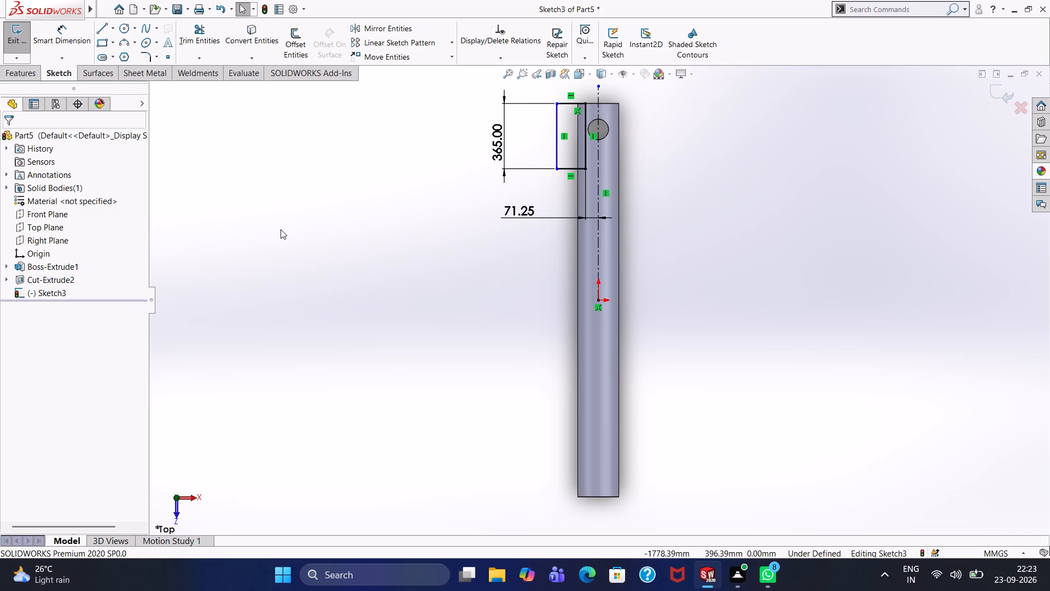
# Mirror all four lines of the rectangle about the vertical centerline, keeping the original.
pyautogui.click(383, 27)
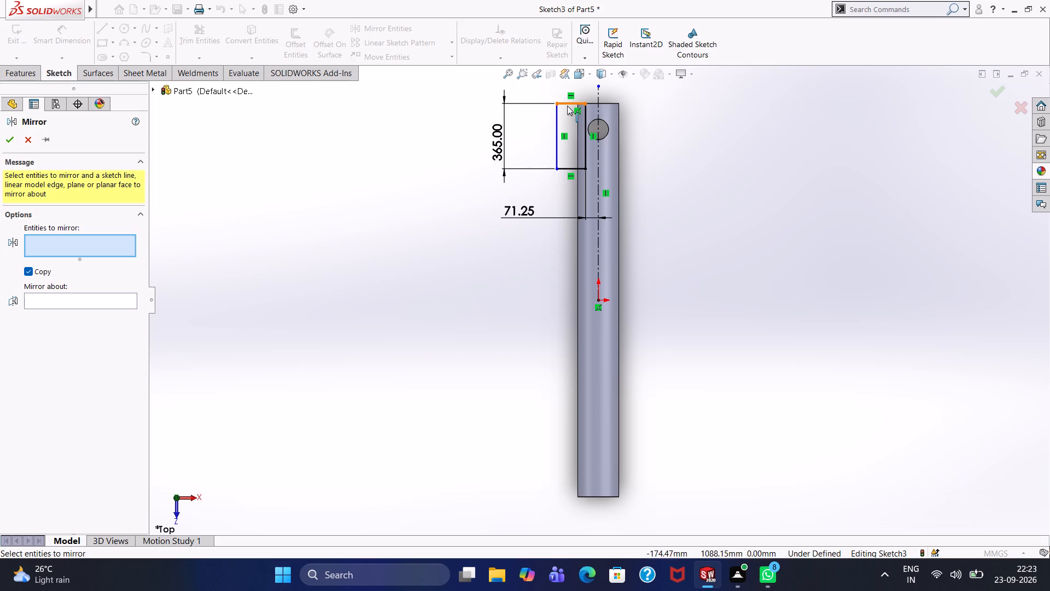
pyautogui.click(568, 106)
pyautogui.click(584, 138)
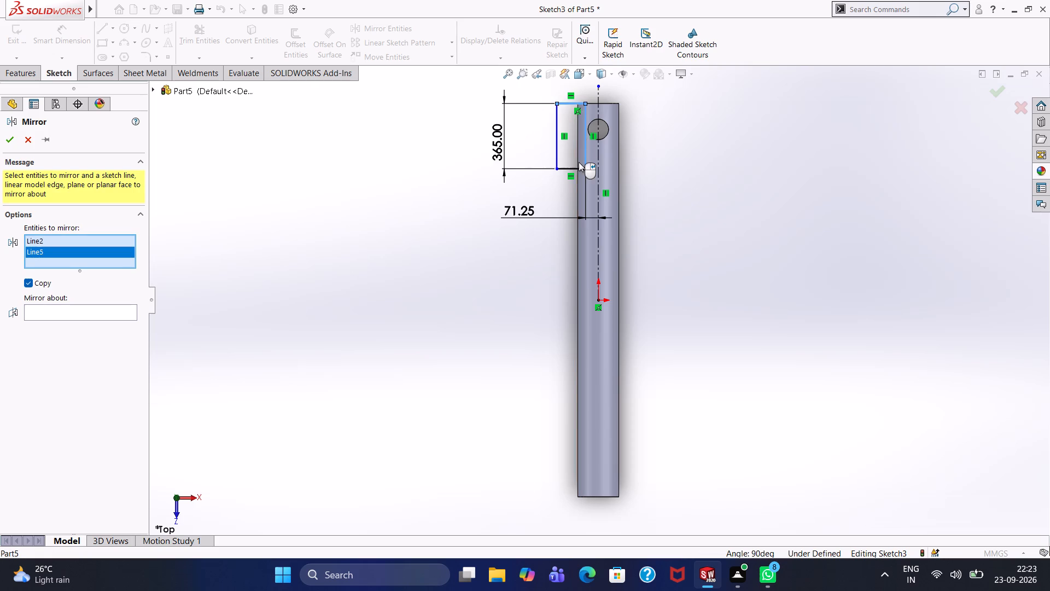
pyautogui.click(575, 167)
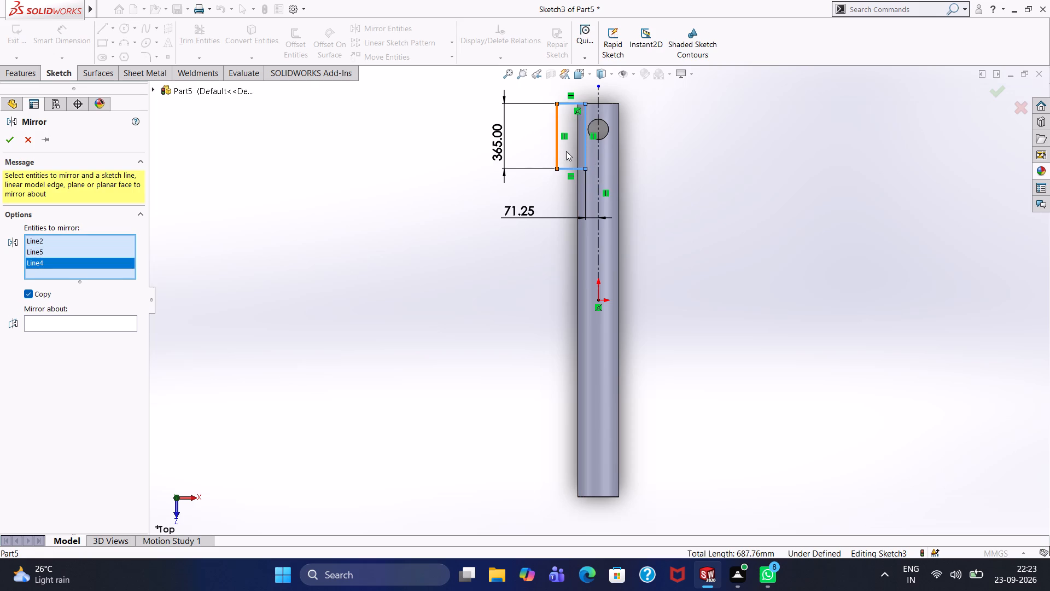
pyautogui.click(557, 150)
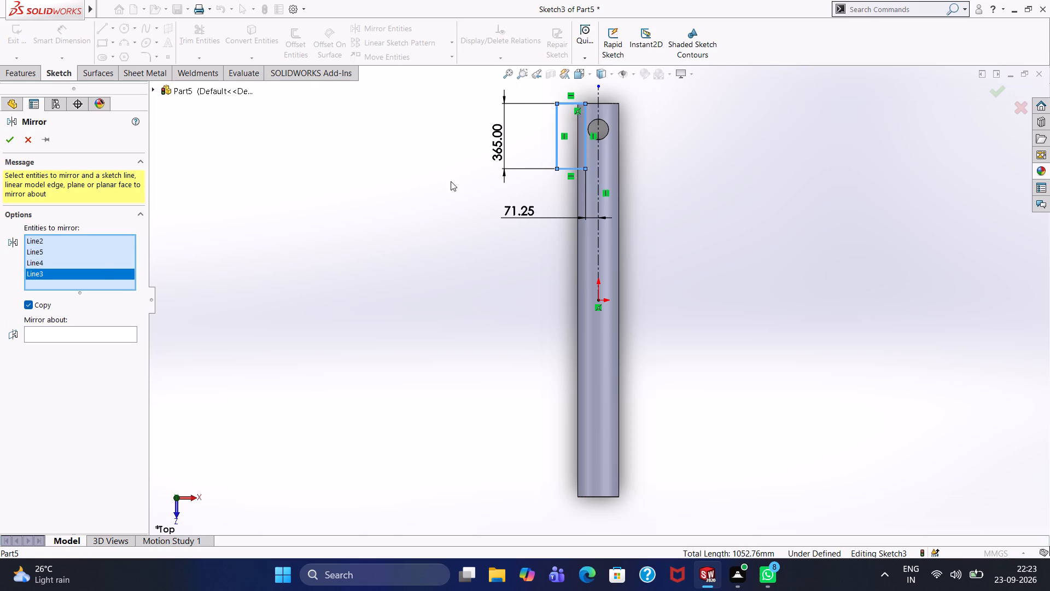
pyautogui.click(75, 337)
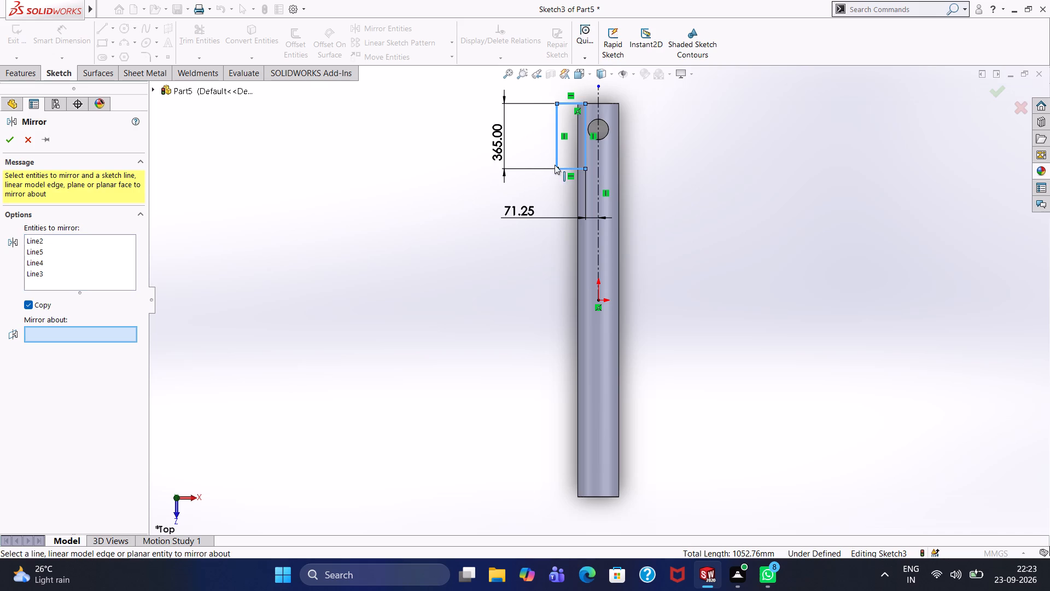
pyautogui.click(597, 148)
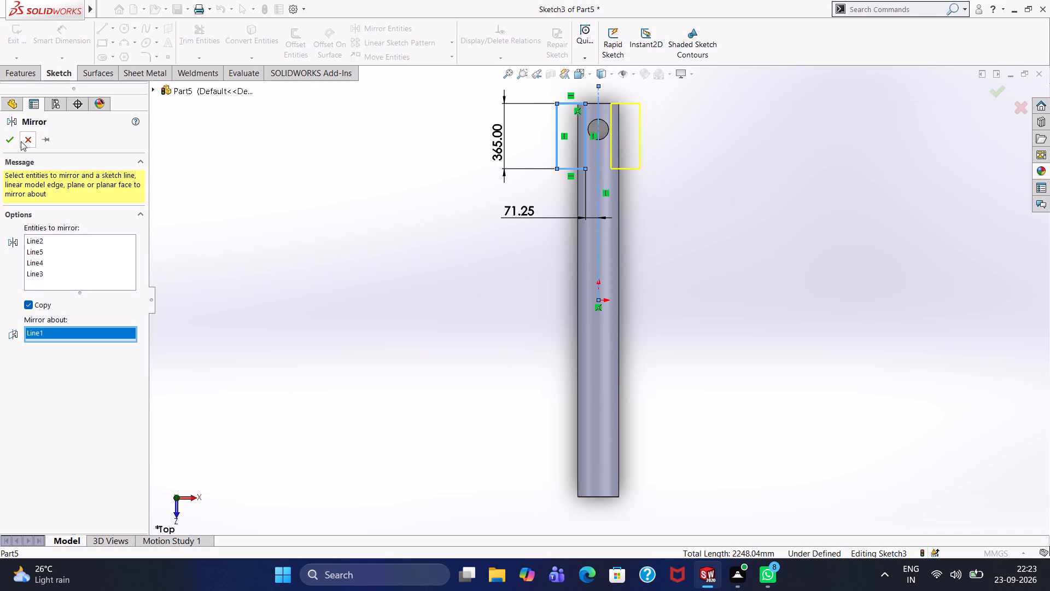
pyautogui.click(15, 141)
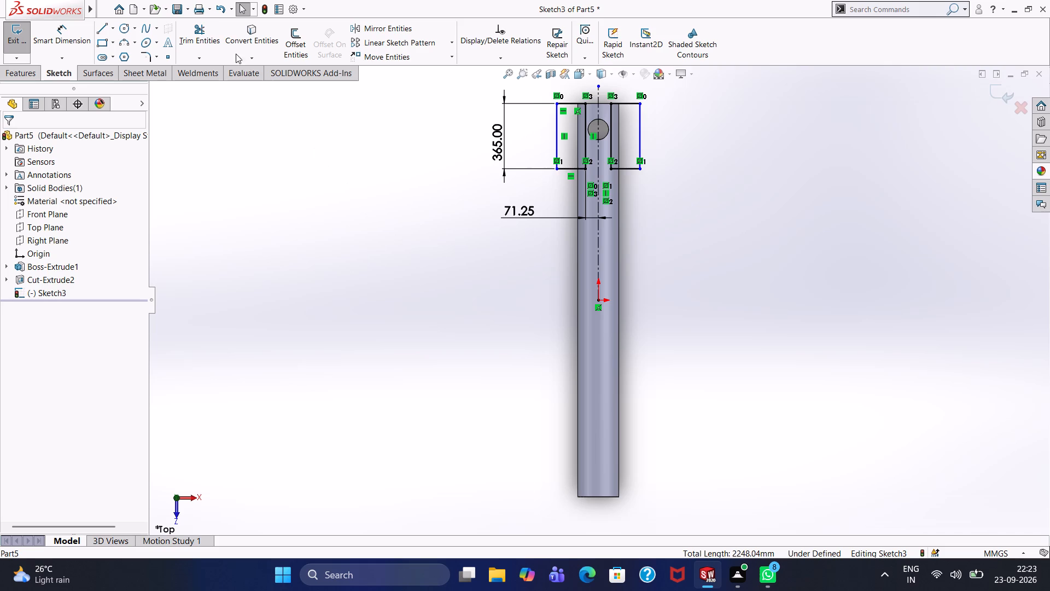
# Cut-extrude both rectangles with a Mid Plane end condition and 2200 mm depth to flatten the cylinder's holed end.
pyautogui.click(27, 73)
pyautogui.click(192, 48)
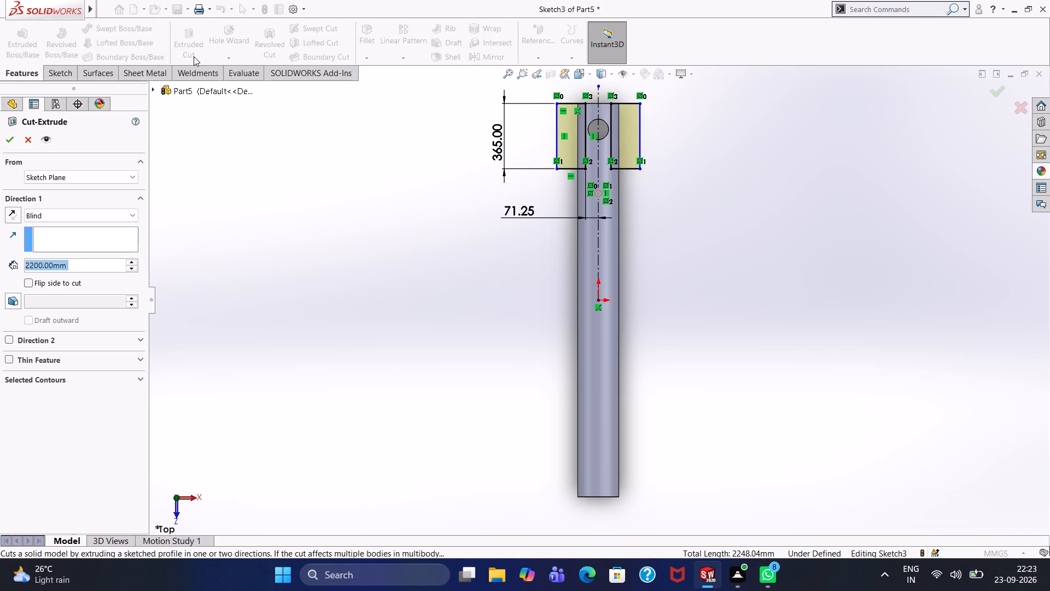
pyautogui.click(84, 182)
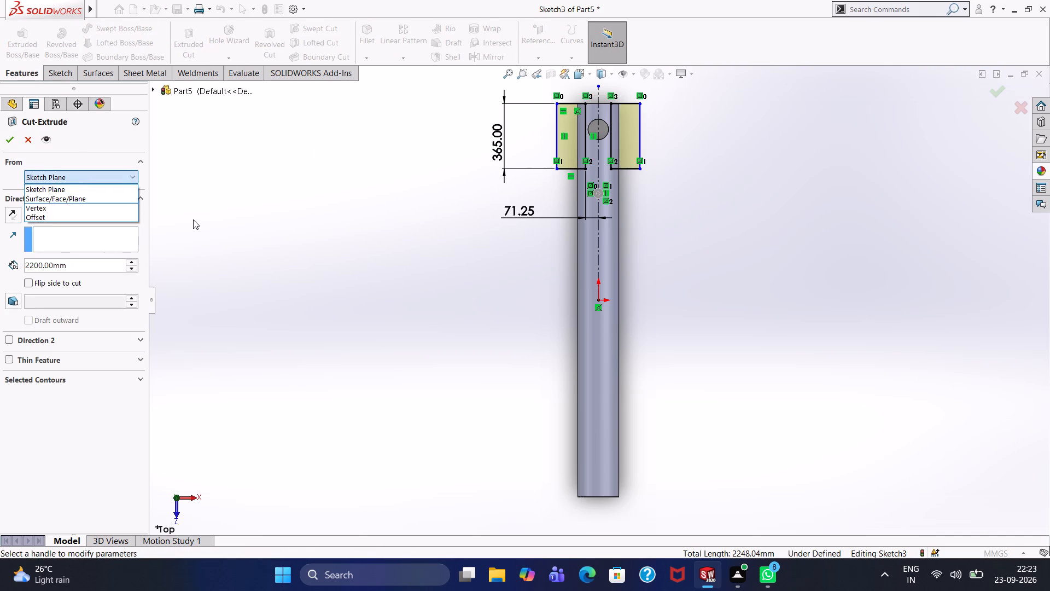
pyautogui.click(196, 219)
pyautogui.click(133, 215)
pyautogui.click(99, 299)
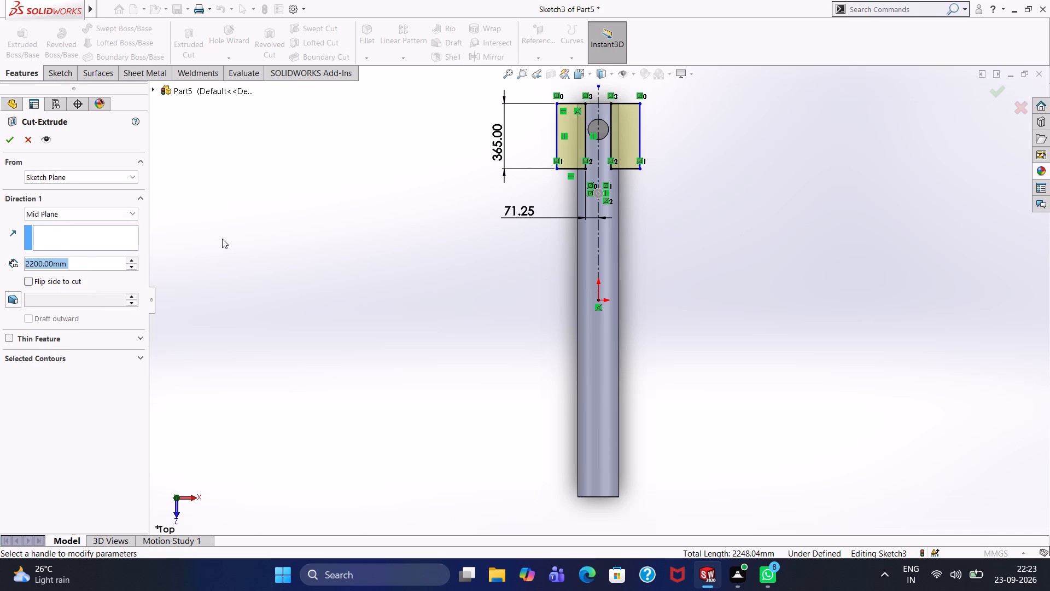
pyautogui.scroll(1, 383, 229)
pyautogui.moveTo(393, 233); pyautogui.dragTo(401, 239, button='middle')
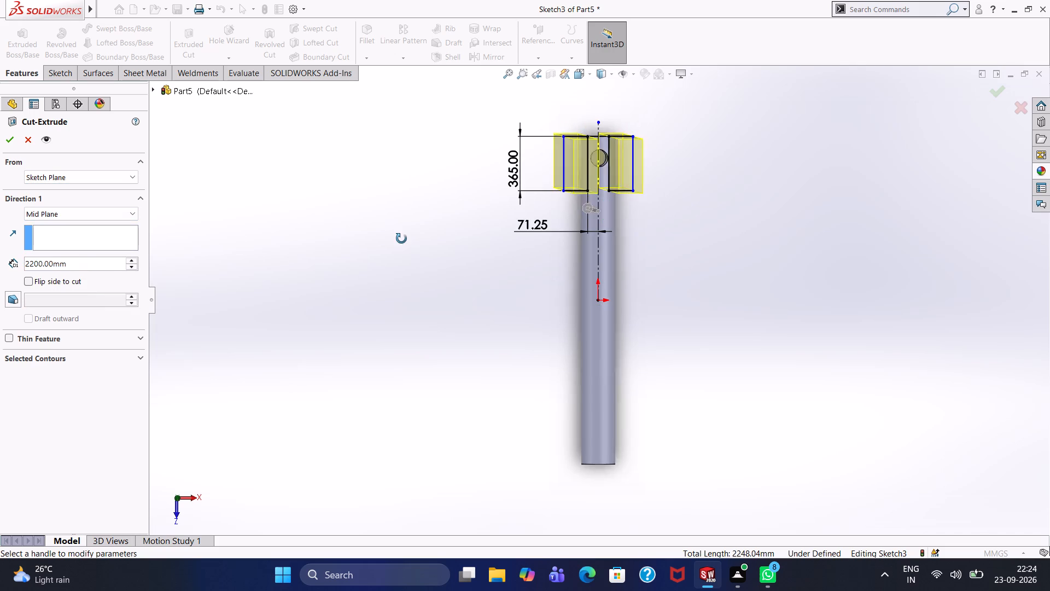
pyautogui.moveTo(401, 239); pyautogui.dragTo(403, 240, button='middle')
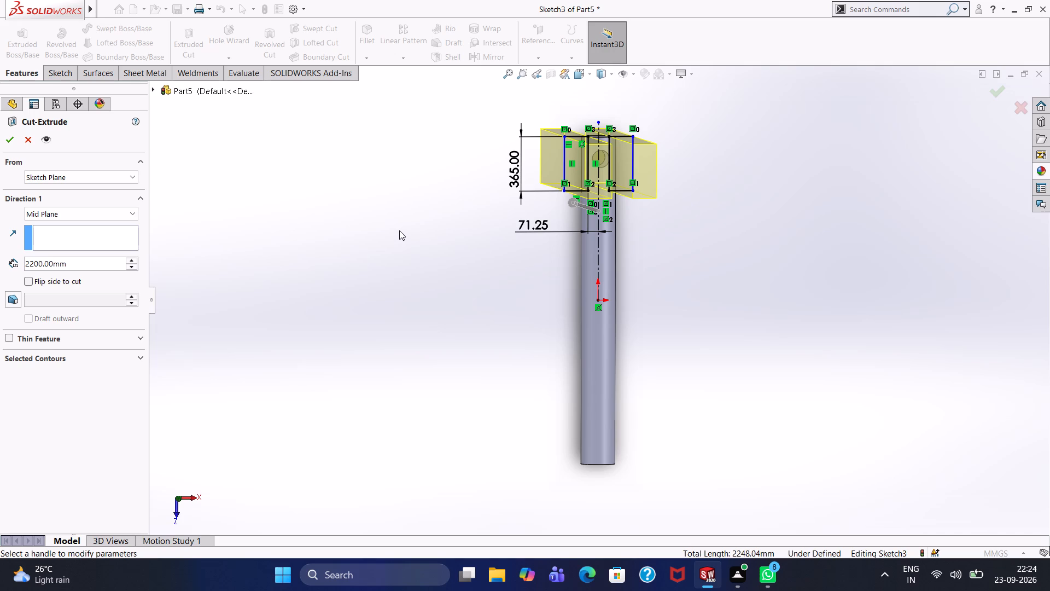
pyautogui.moveTo(409, 218); pyautogui.dragTo(419, 251, button='middle')
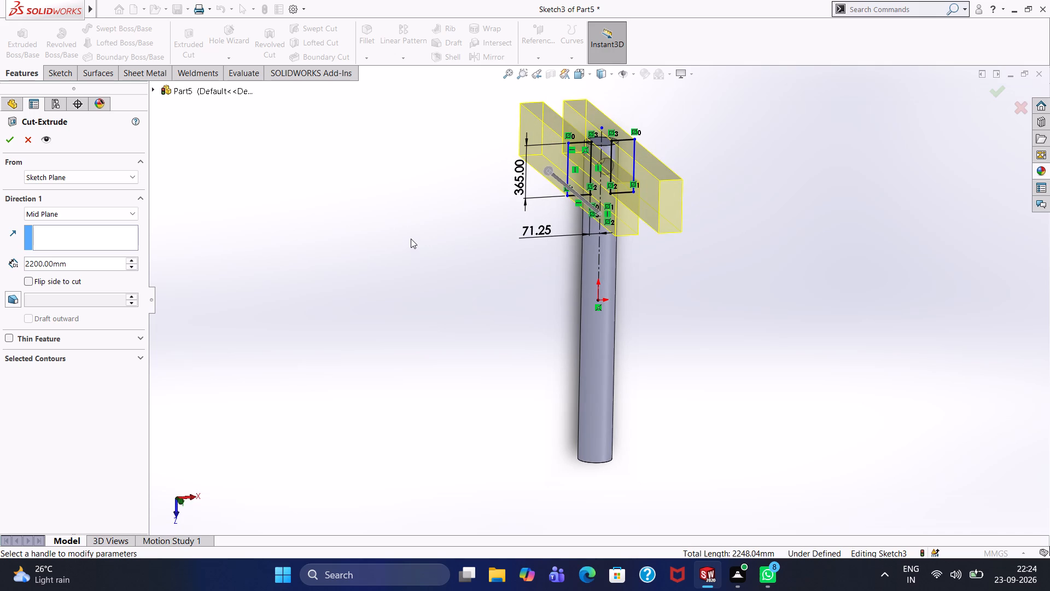
pyautogui.click(12, 142)
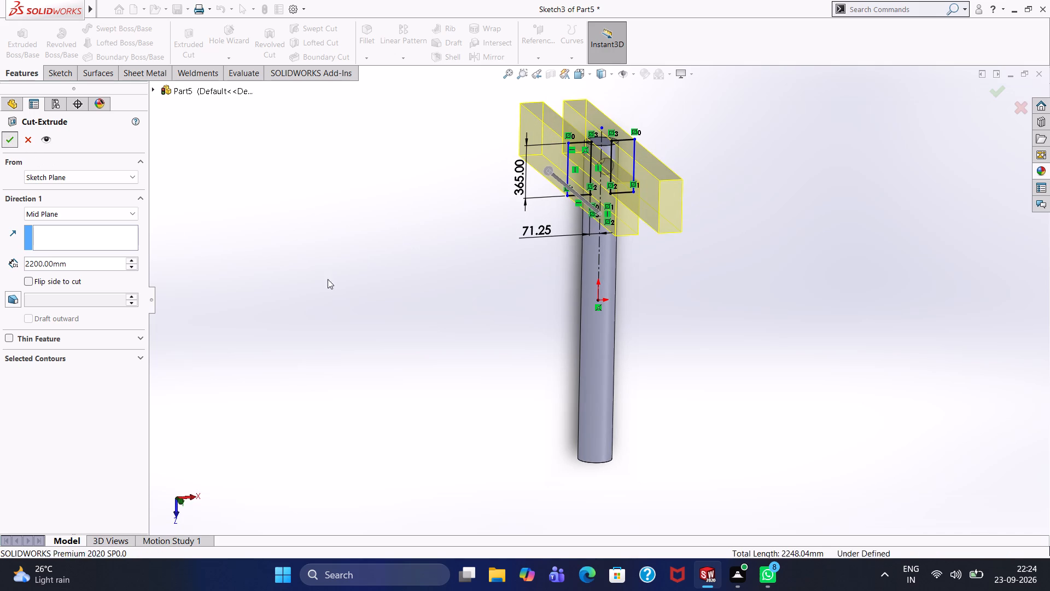
pyautogui.click(479, 219)
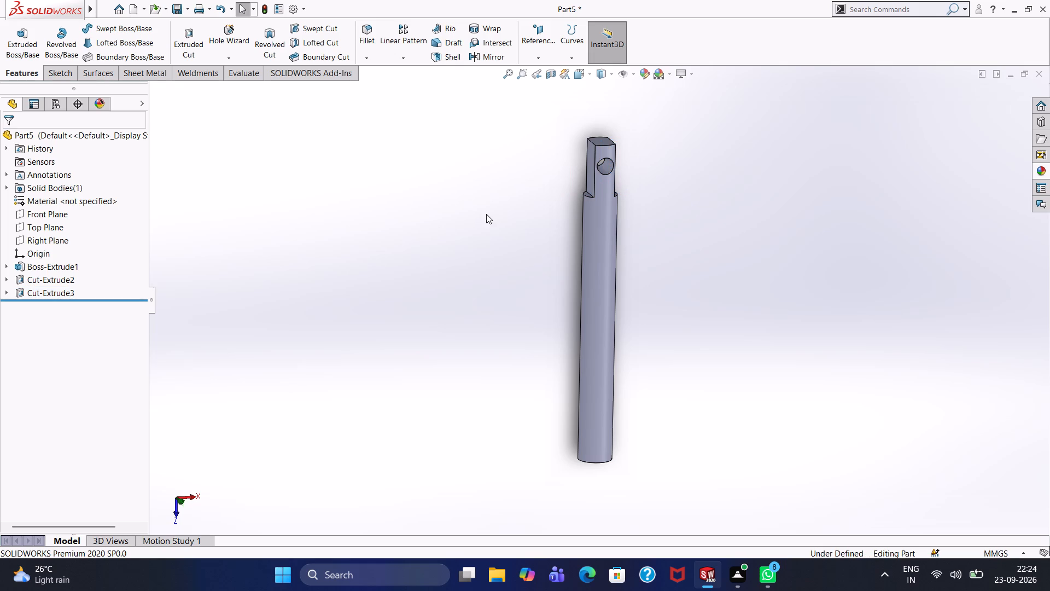
# Start a new sketch on the Top Plane and draw a 115 mm diameter circle centred on the cross hole.
pyautogui.moveTo(492, 212); pyautogui.dragTo(526, 226, button='middle')
pyautogui.moveTo(527, 223); pyautogui.dragTo(436, 207, button='middle')
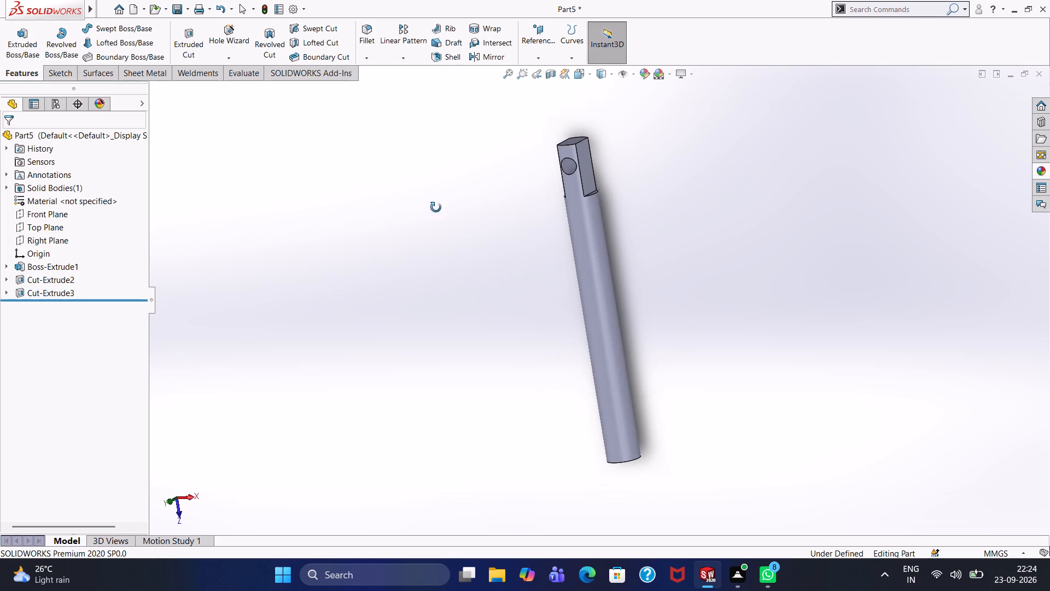
pyautogui.moveTo(436, 207); pyautogui.dragTo(424, 215, button='middle')
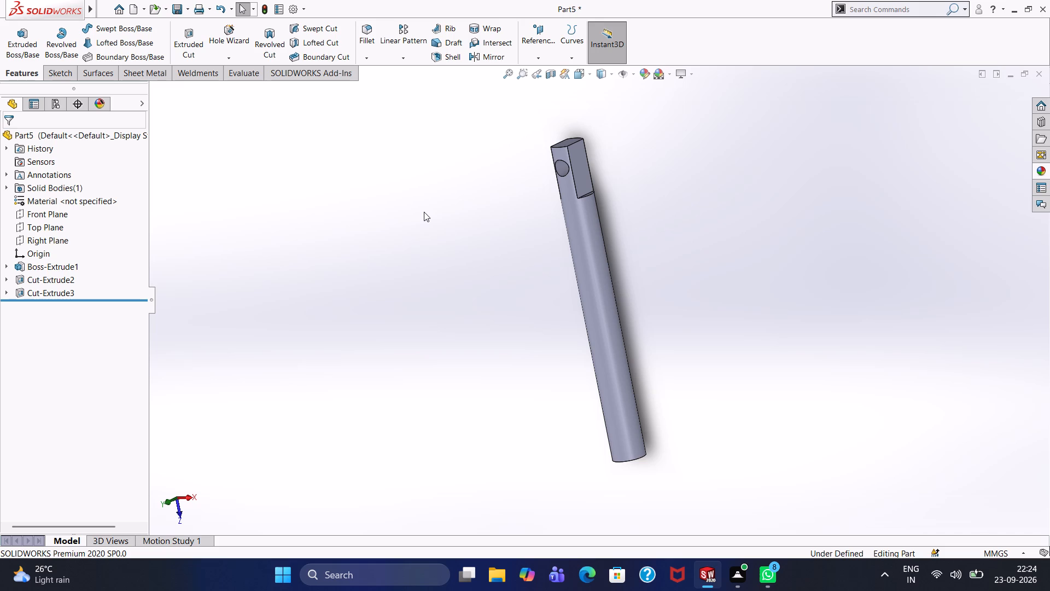
pyautogui.hotkey('ctrl', '8')
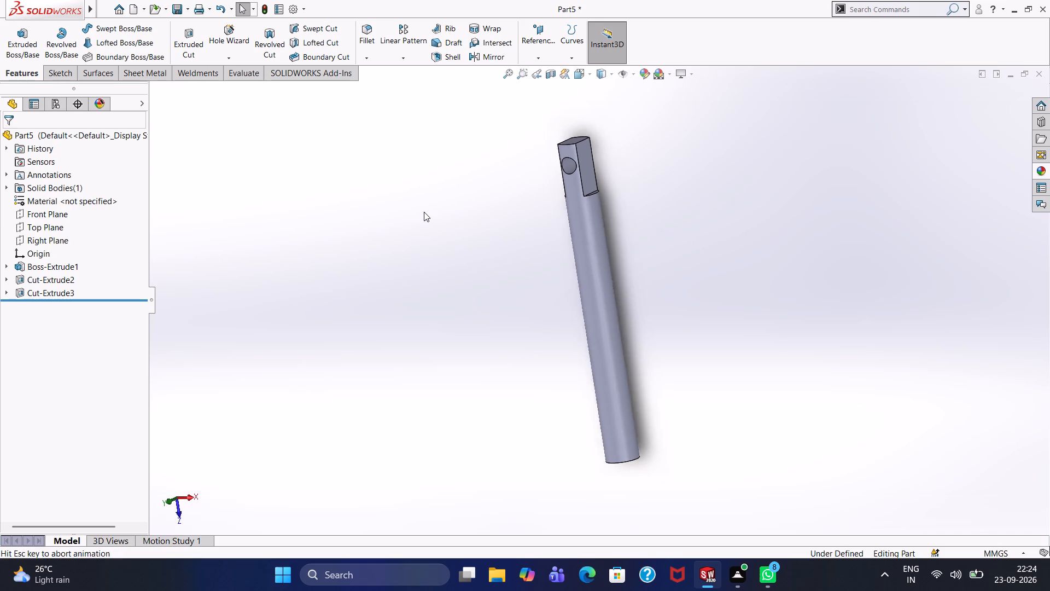
pyautogui.click(36, 231)
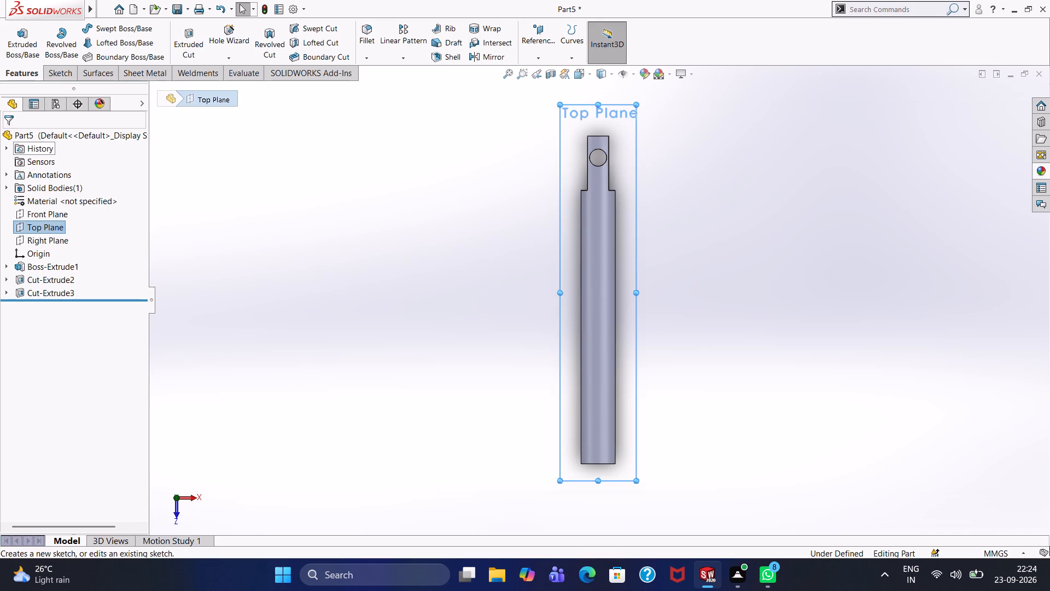
pyautogui.click(57, 70)
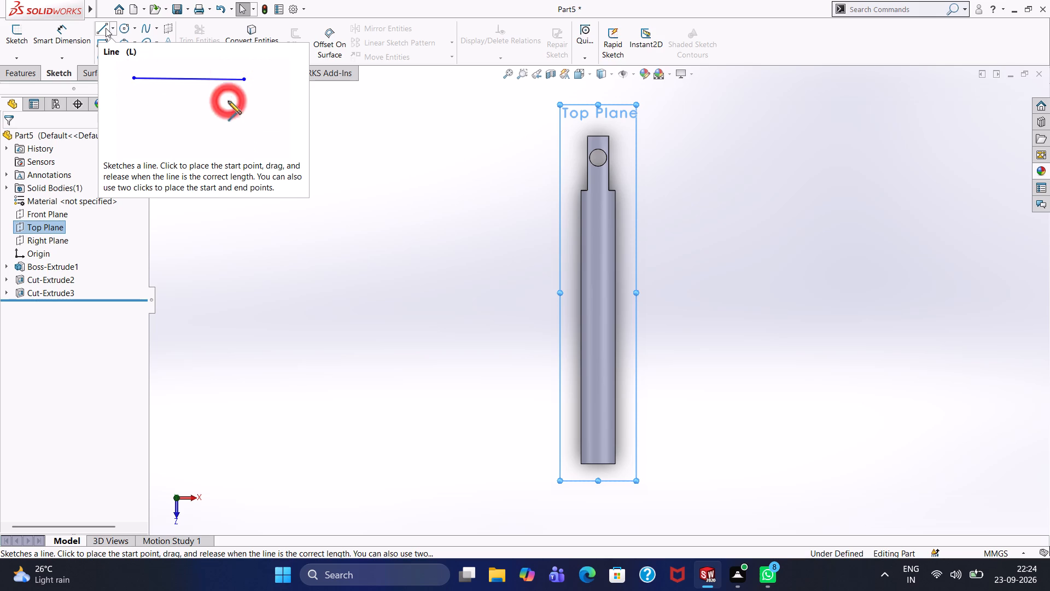
pyautogui.click(118, 31)
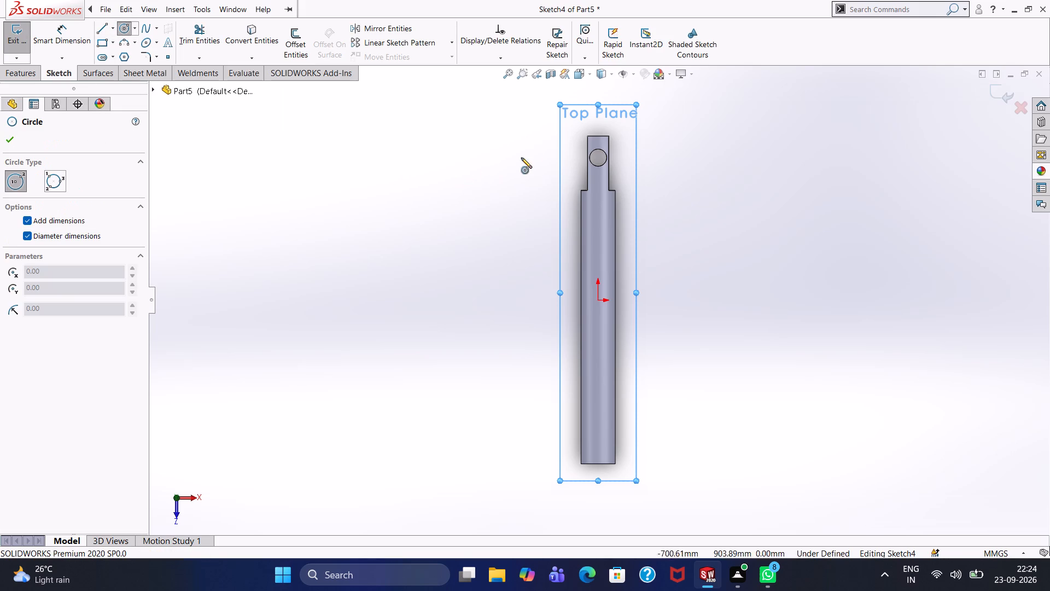
pyautogui.scroll(-1, 590, 162)
pyautogui.scroll(1, 591, 160)
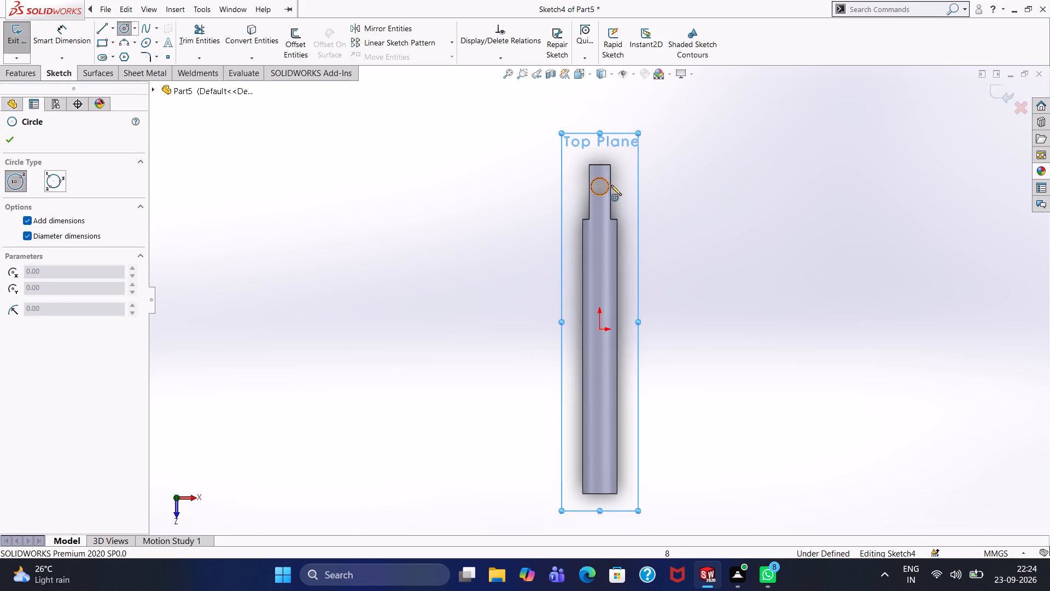
pyautogui.click(599, 187)
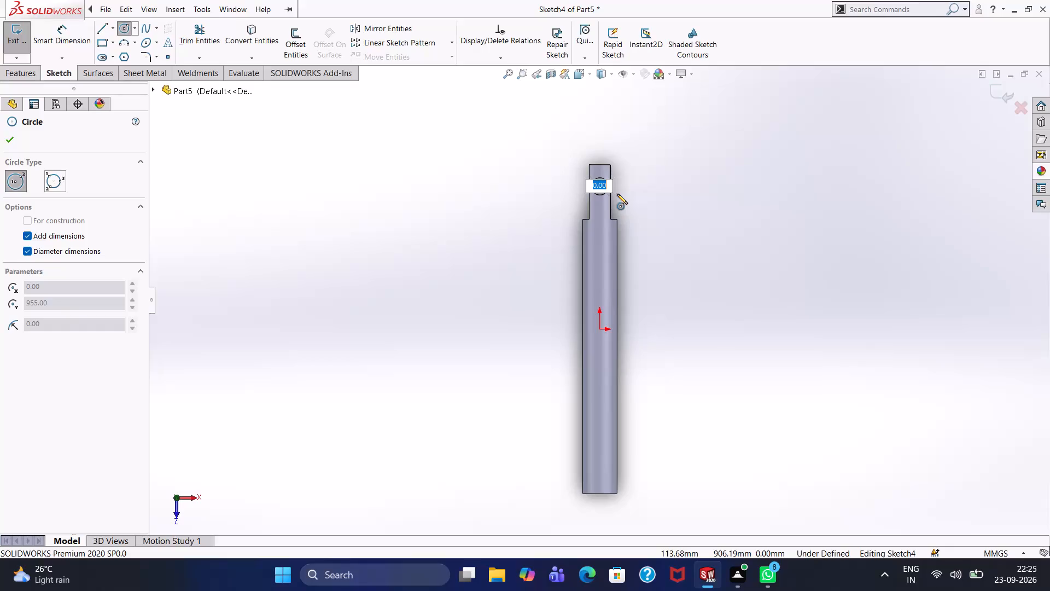
pyautogui.write('115')
pyautogui.press('Return')
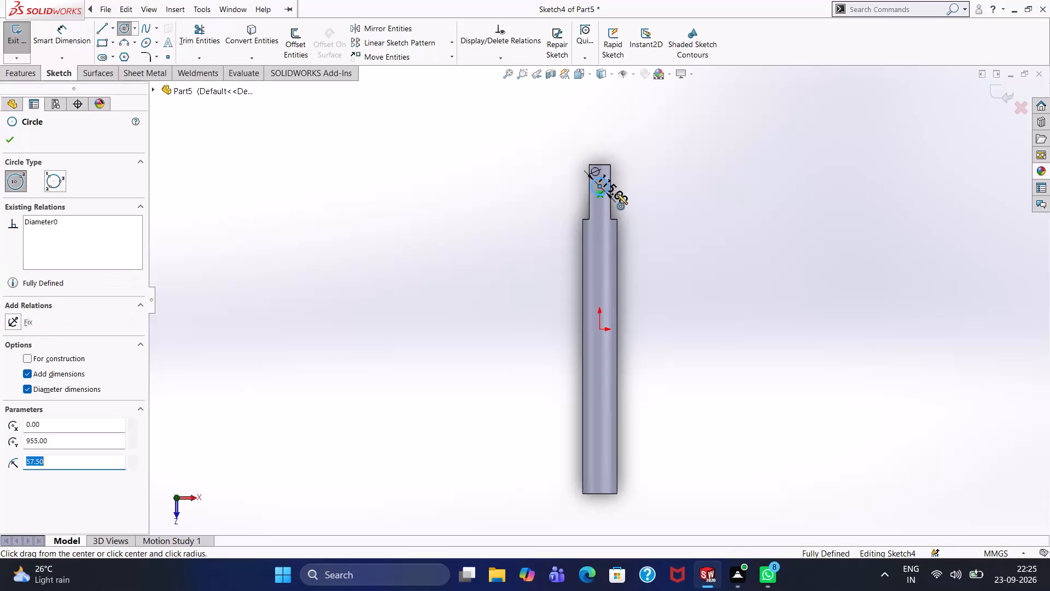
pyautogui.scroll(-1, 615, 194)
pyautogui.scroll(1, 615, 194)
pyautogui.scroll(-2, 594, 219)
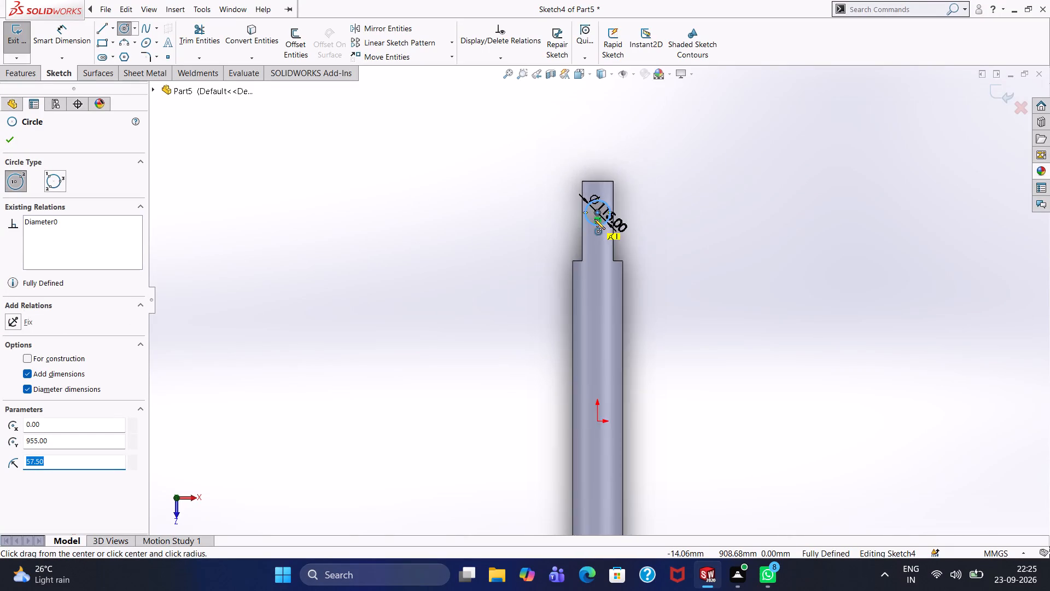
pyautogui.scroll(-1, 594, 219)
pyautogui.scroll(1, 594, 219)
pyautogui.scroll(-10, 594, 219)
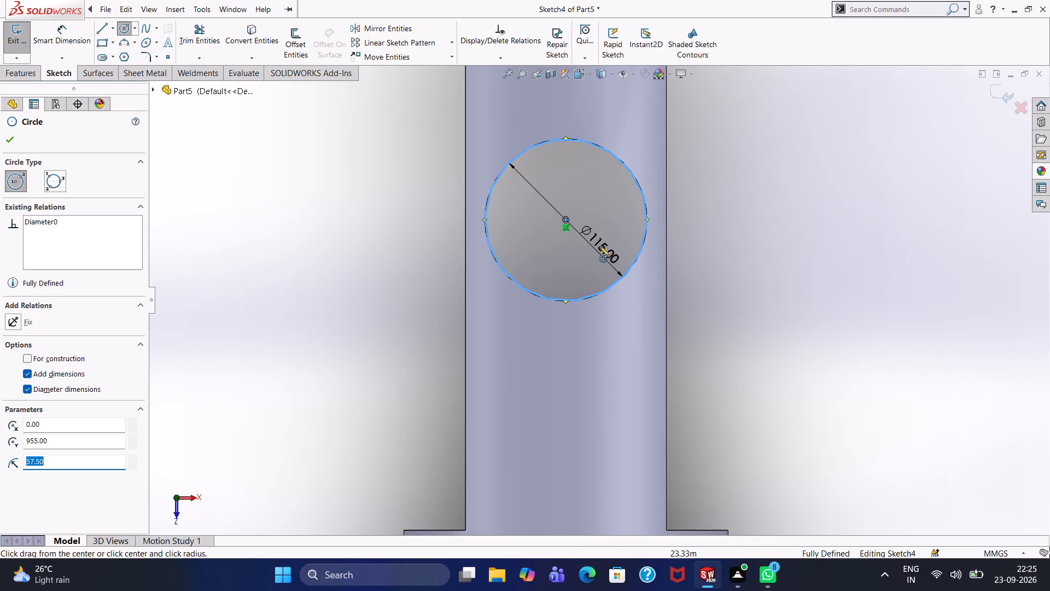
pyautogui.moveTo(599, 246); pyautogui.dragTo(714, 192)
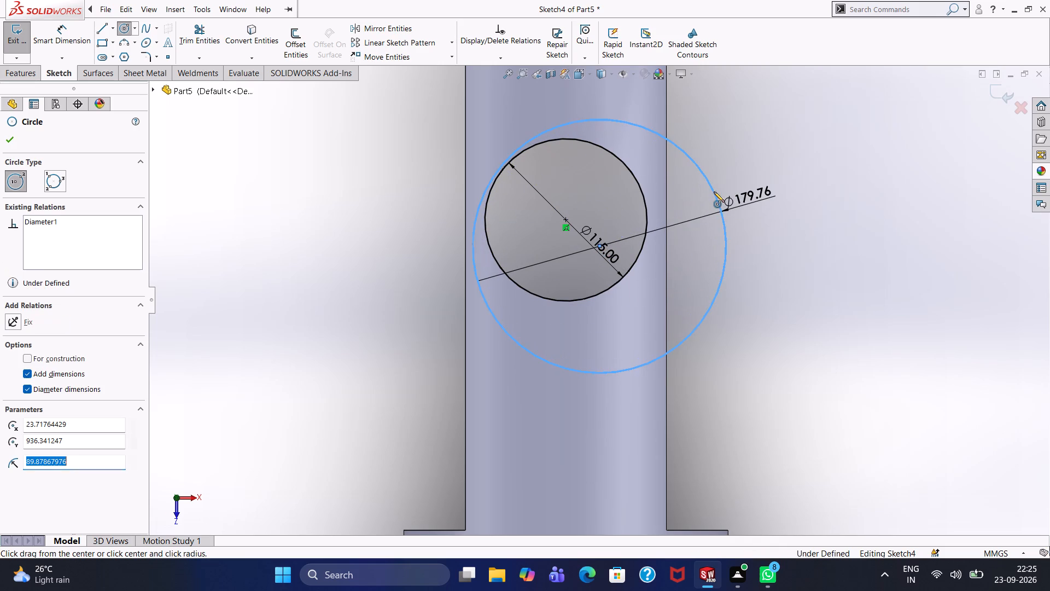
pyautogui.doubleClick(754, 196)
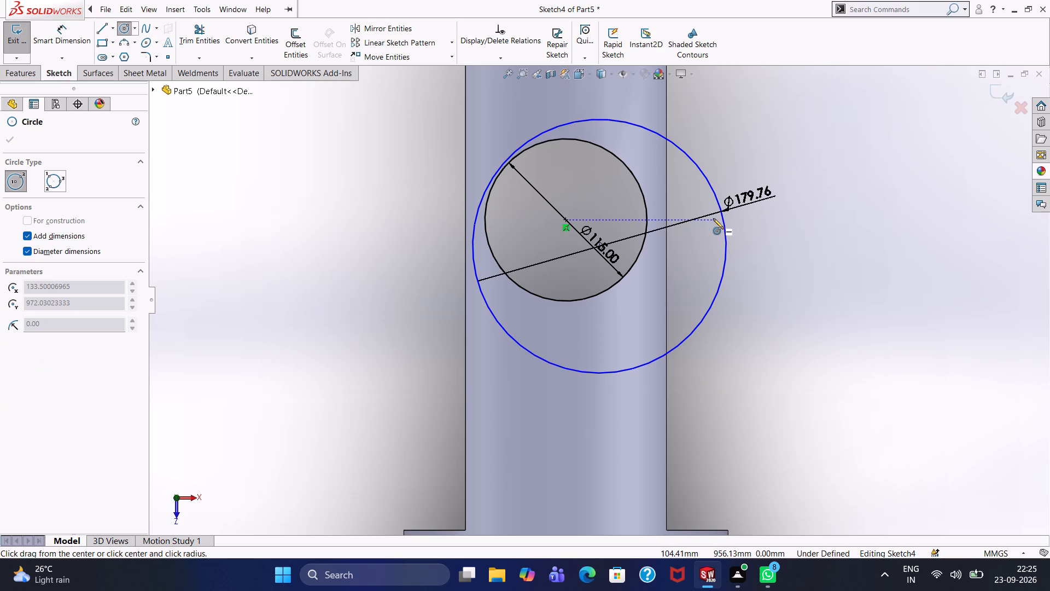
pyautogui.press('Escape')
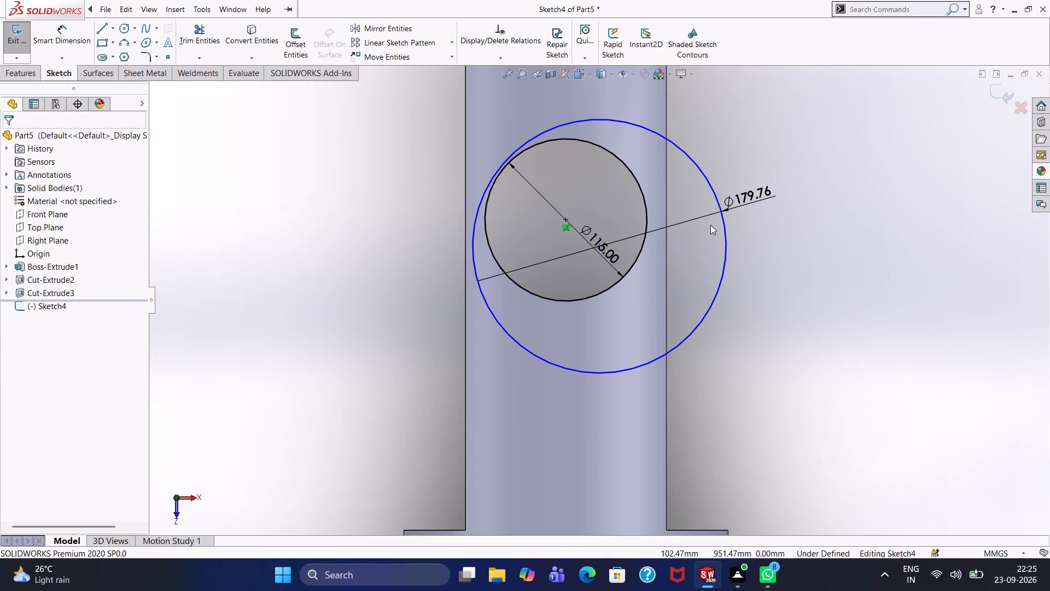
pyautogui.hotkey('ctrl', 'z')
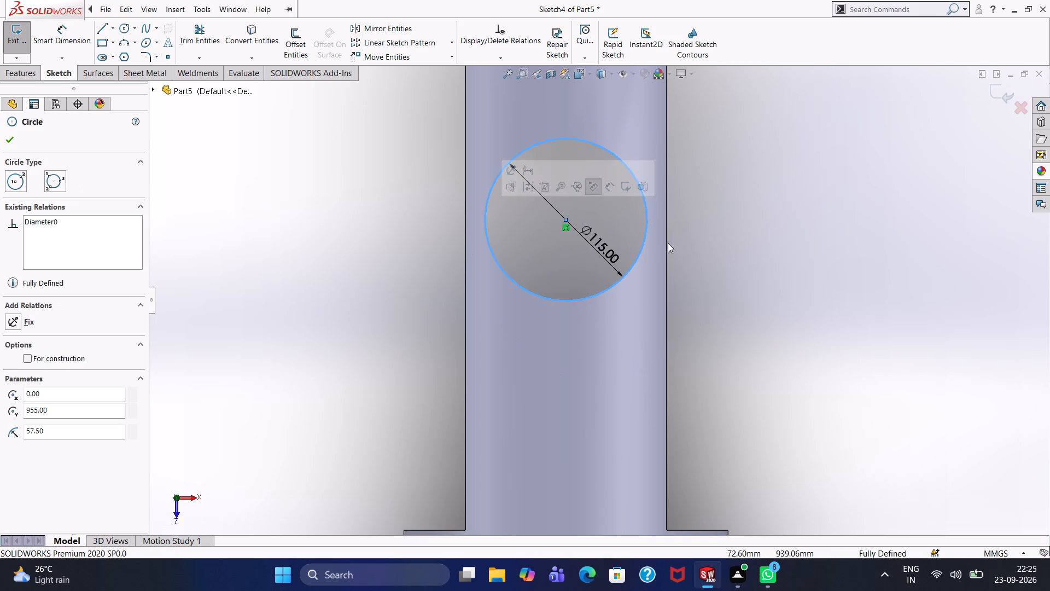
# Set the circle's diameter to 230 mm and move its dimension text outside the circle.
pyautogui.click(610, 248)
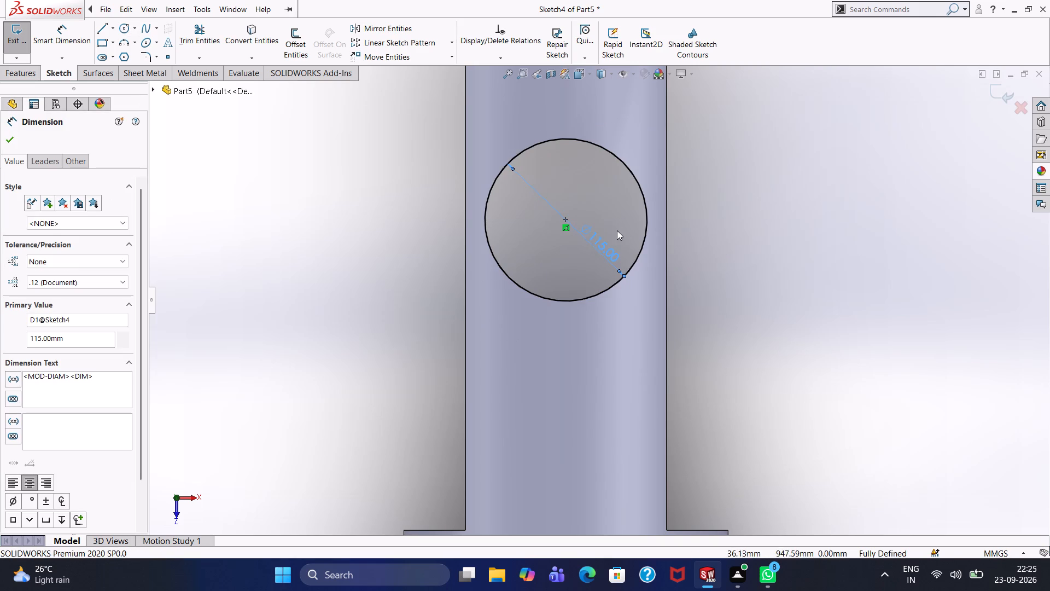
pyautogui.doubleClick(605, 246)
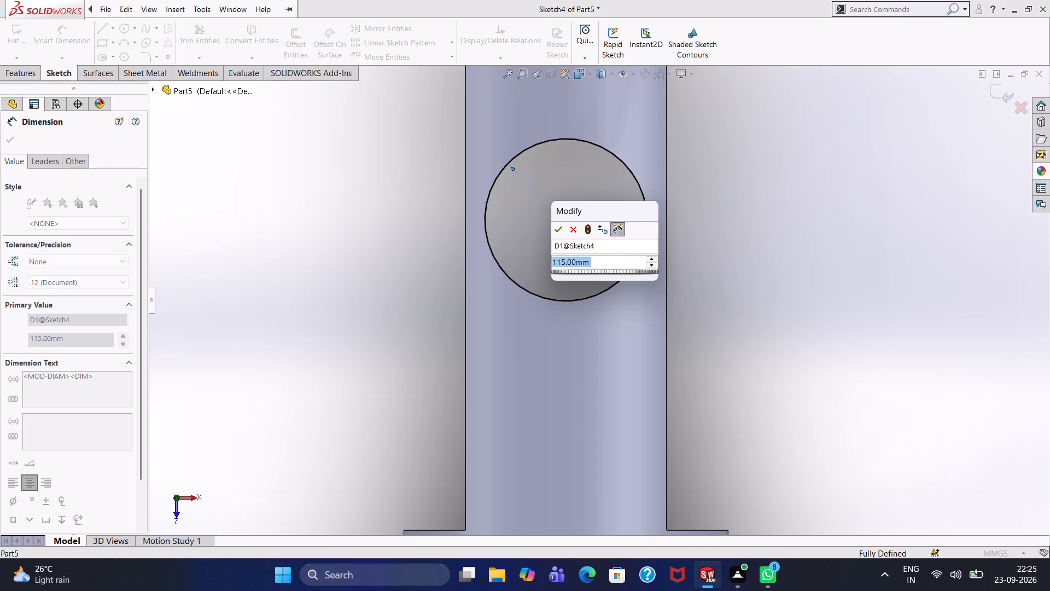
pyautogui.write('230')
pyautogui.press('Return')
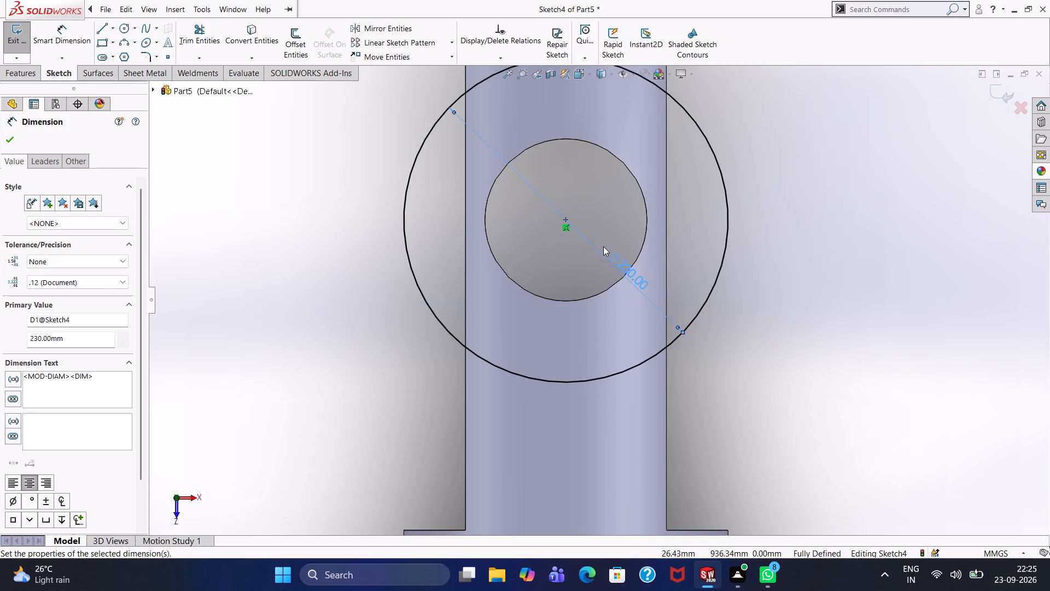
pyautogui.moveTo(639, 279); pyautogui.dragTo(665, 246)
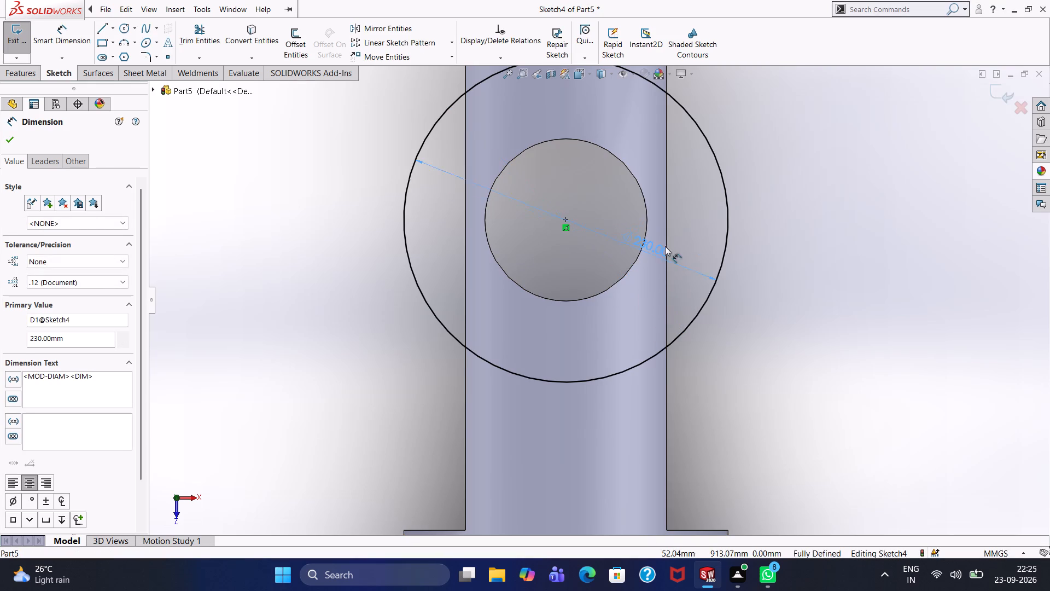
pyautogui.moveTo(665, 246); pyautogui.dragTo(640, 202)
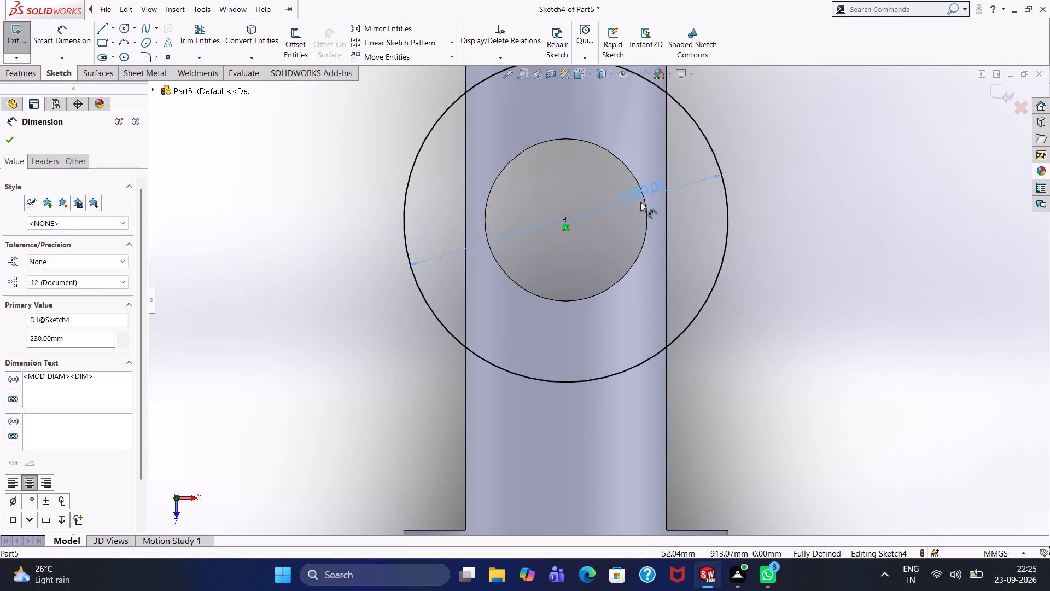
pyautogui.moveTo(640, 202); pyautogui.dragTo(367, 187)
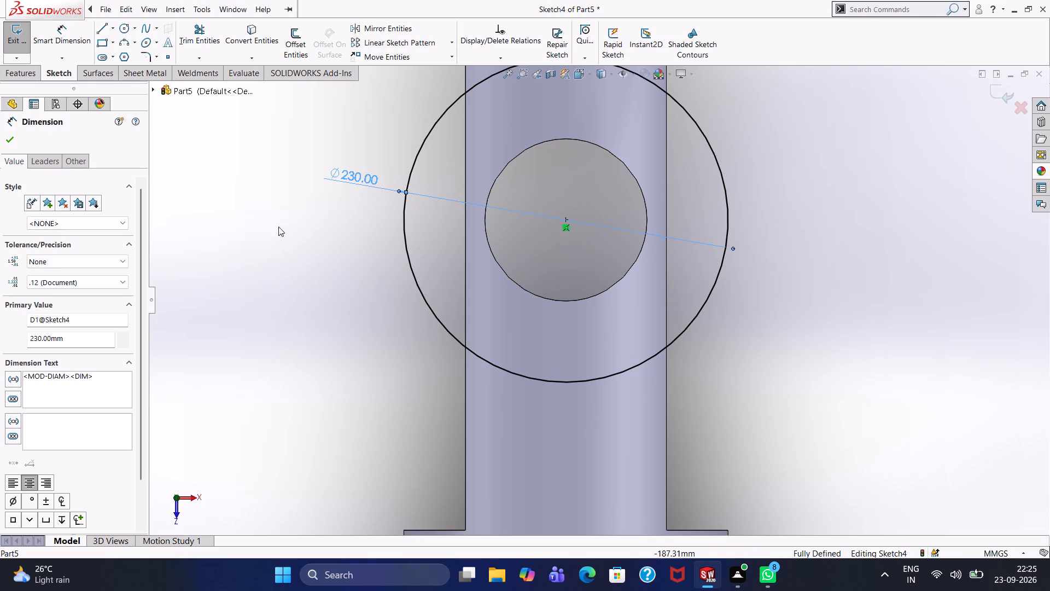
pyautogui.click(9, 141)
pyautogui.click(215, 252)
# Sketch a closed rectangle of lines from the circle's centre, about 237 mm wide and 247 mm high, extending past the cylinder's end.
pyautogui.scroll(-1, 441, 326)
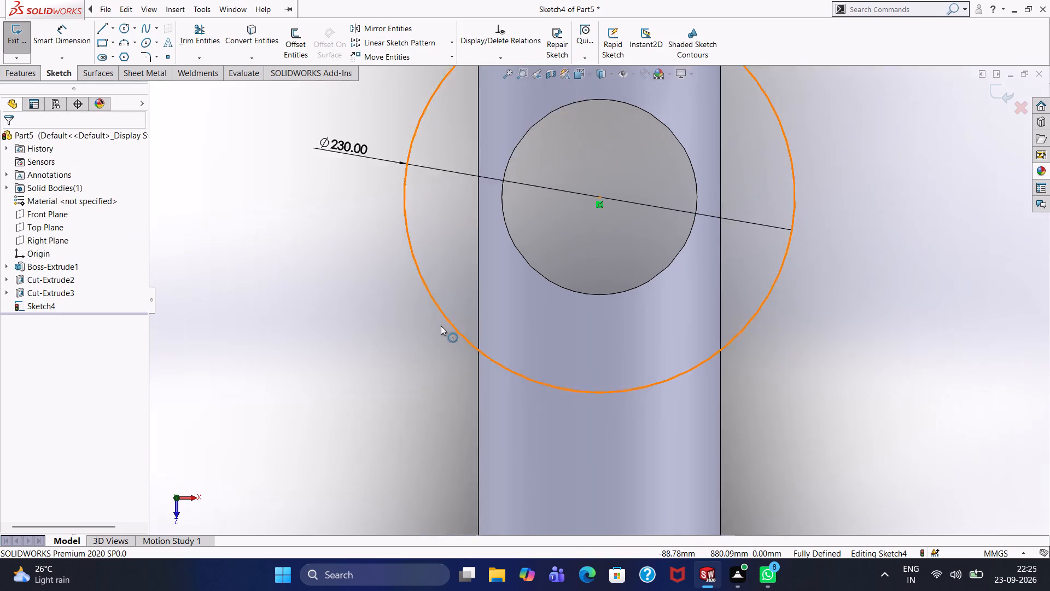
pyautogui.scroll(-1, 441, 326)
pyautogui.scroll(6, 441, 326)
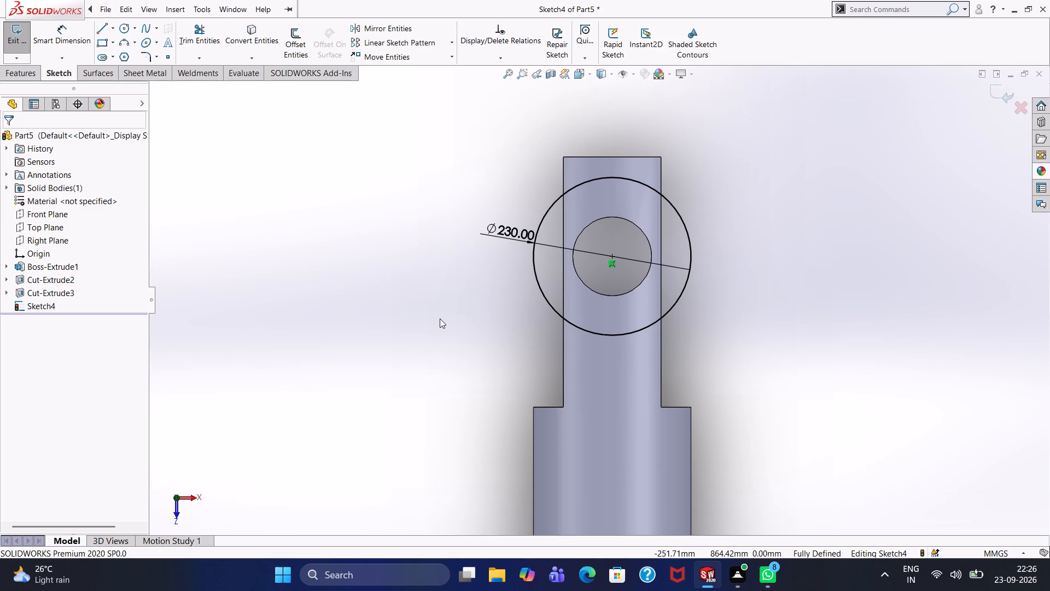
pyautogui.click(315, 198)
pyautogui.click(103, 33)
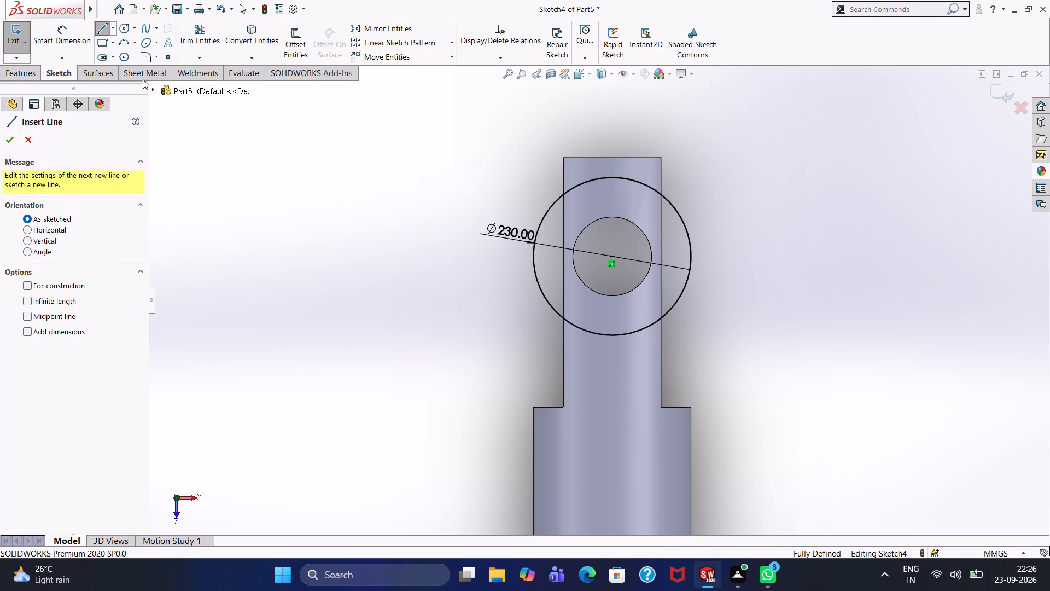
pyautogui.click(612, 256)
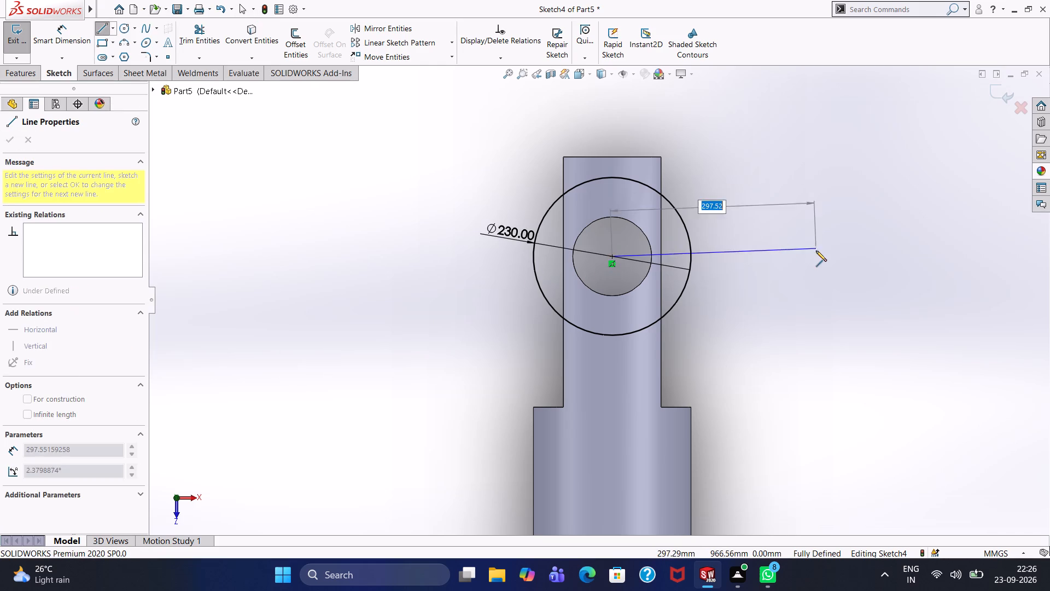
pyautogui.click(775, 257)
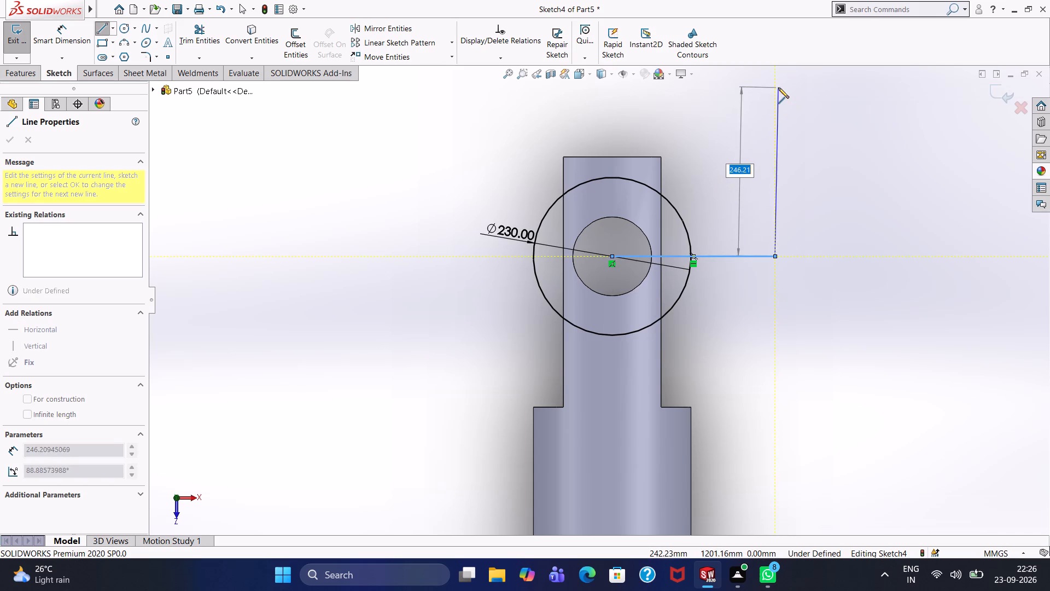
pyautogui.click(774, 87)
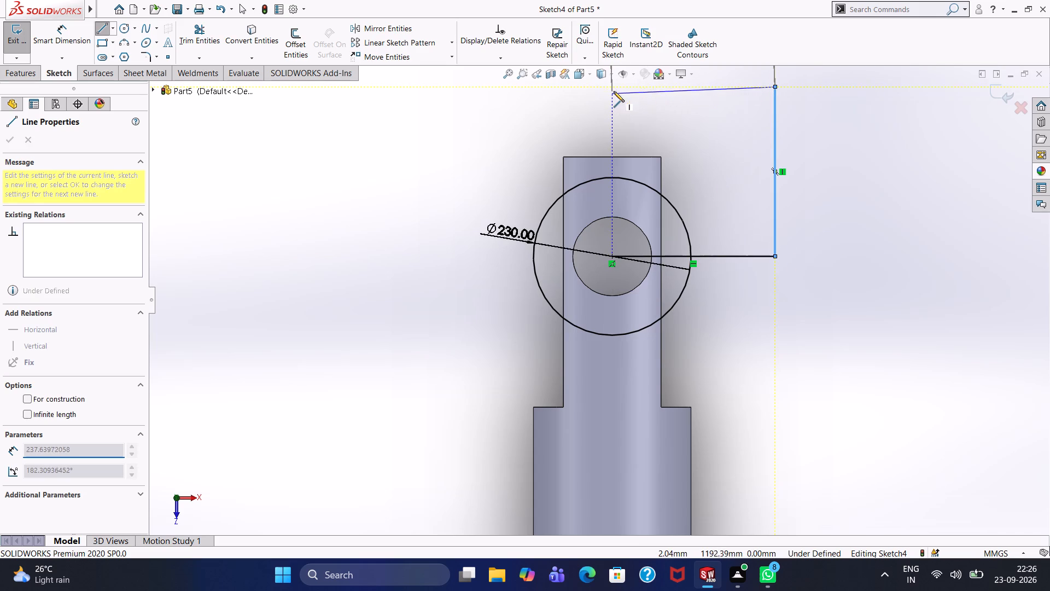
pyautogui.click(611, 87)
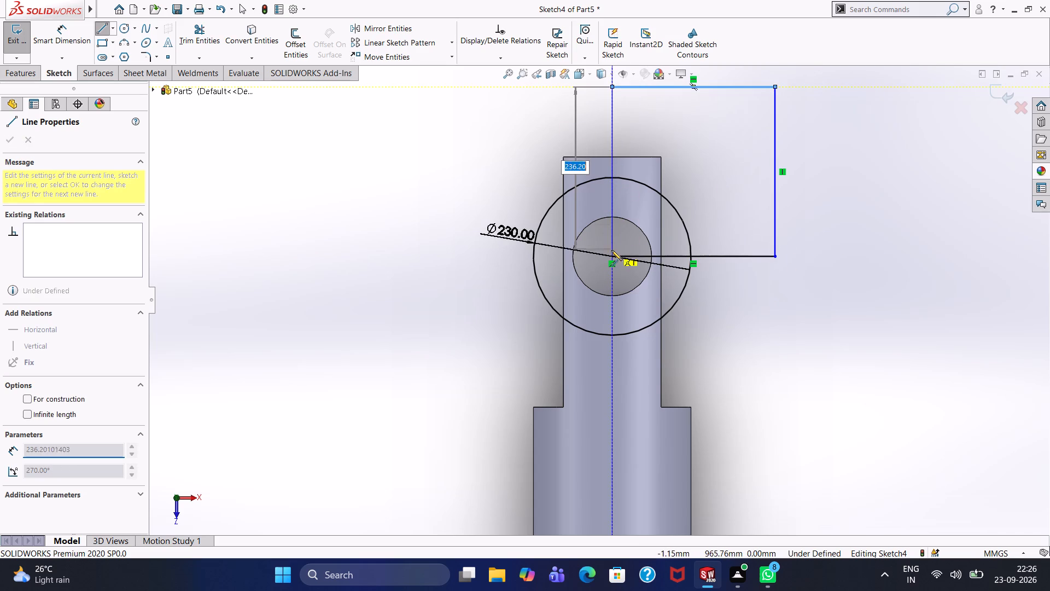
pyautogui.click(611, 254)
pyautogui.rightClick(461, 142)
pyautogui.click(474, 149)
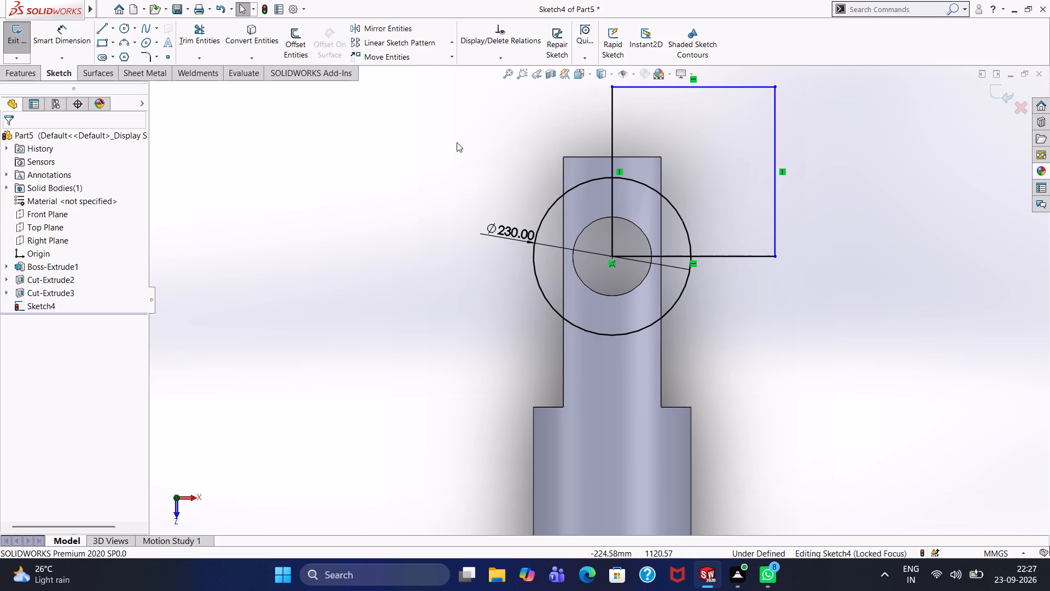
# Trim the circle to the quarter arc within the rectangle and remove the line segments between the arc and its centre.
pyautogui.click(201, 36)
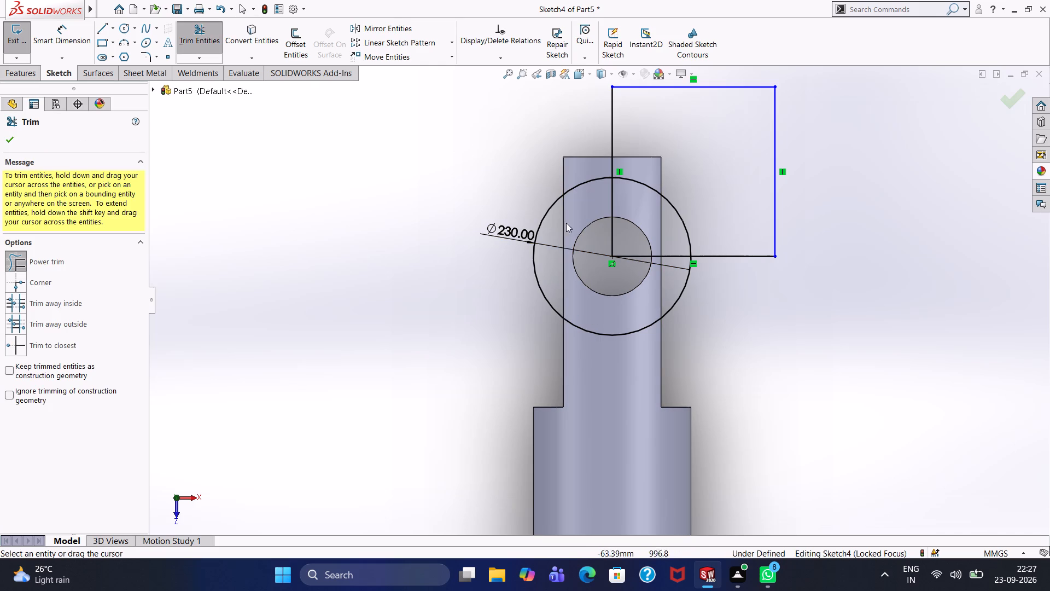
pyautogui.moveTo(527, 170); pyautogui.dragTo(558, 235)
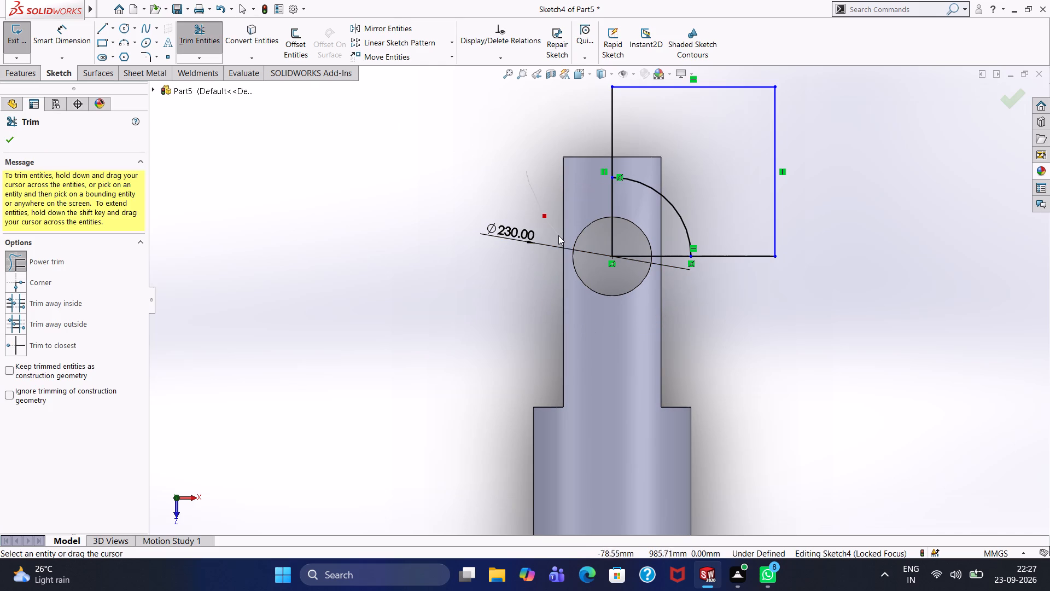
pyautogui.moveTo(558, 235); pyautogui.dragTo(560, 237)
pyautogui.moveTo(594, 216); pyautogui.dragTo(594, 216)
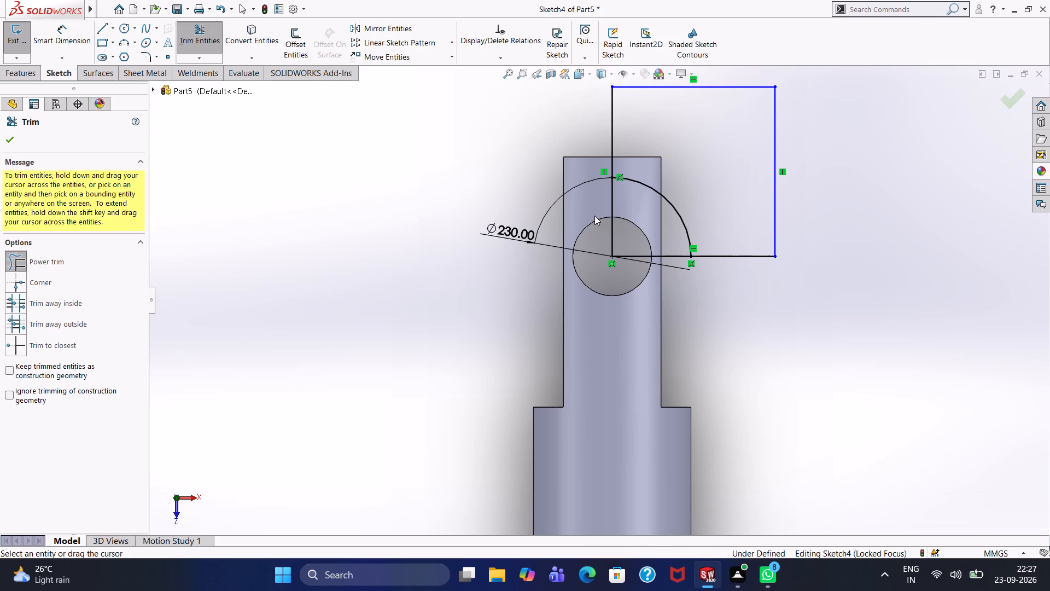
pyautogui.moveTo(594, 216); pyautogui.dragTo(672, 262)
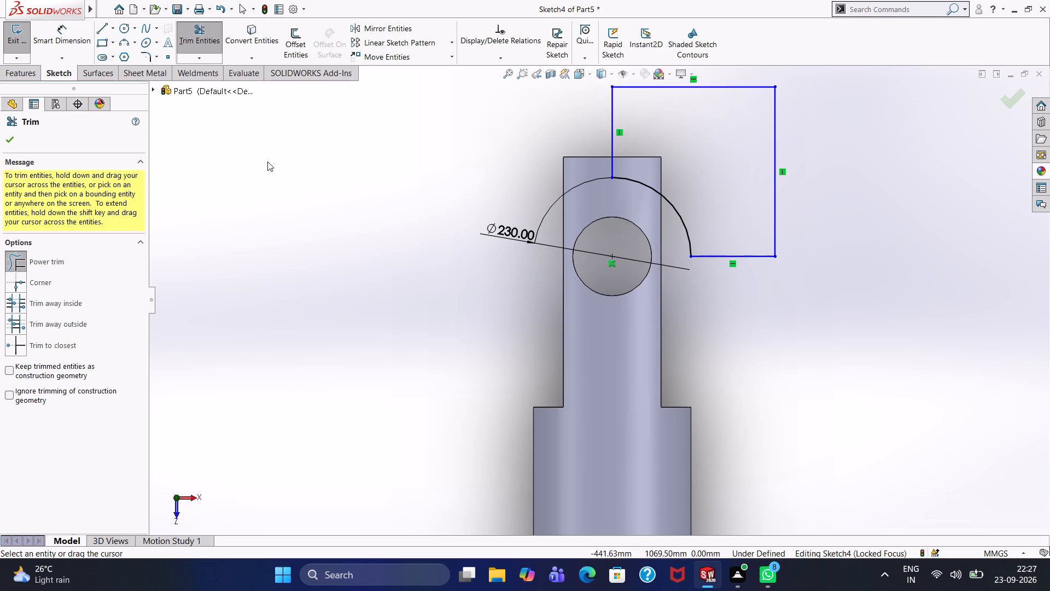
pyautogui.click(9, 145)
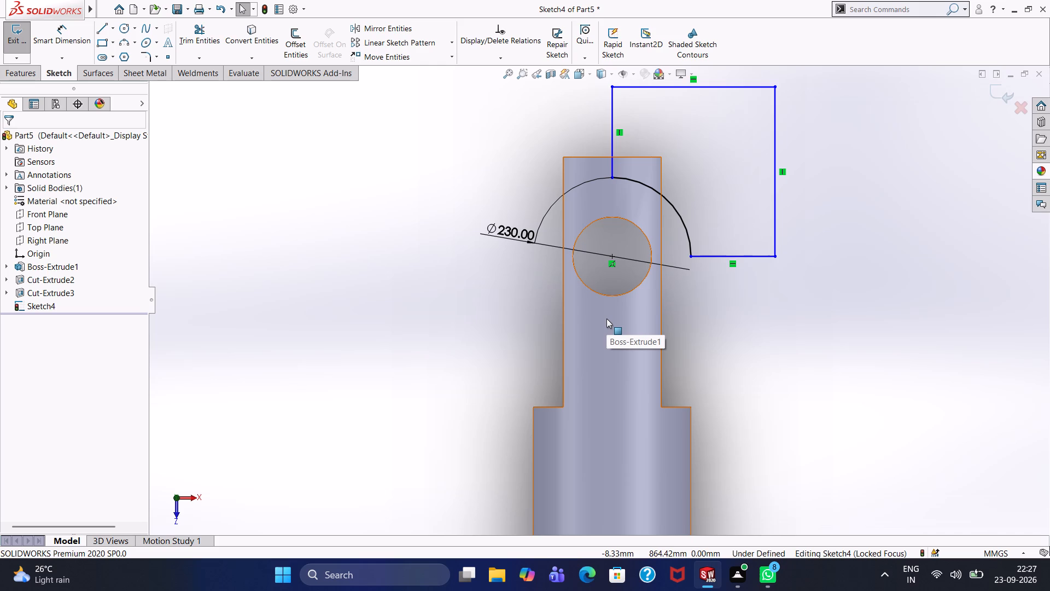
# Convert the profile's vertical line on the cylinder axis to construction geometry.
pyautogui.click(612, 137)
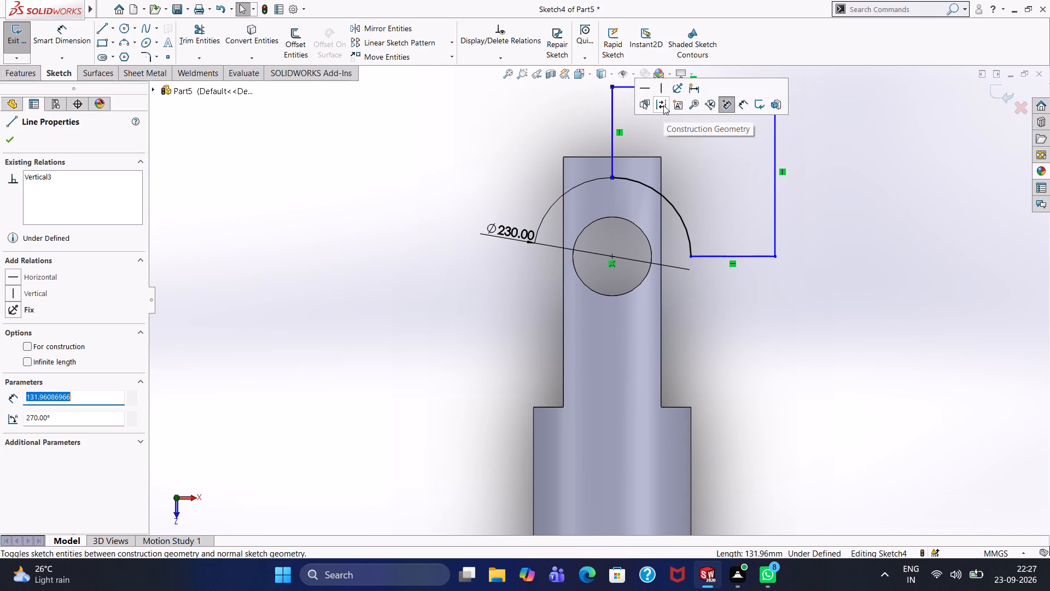
pyautogui.click(663, 105)
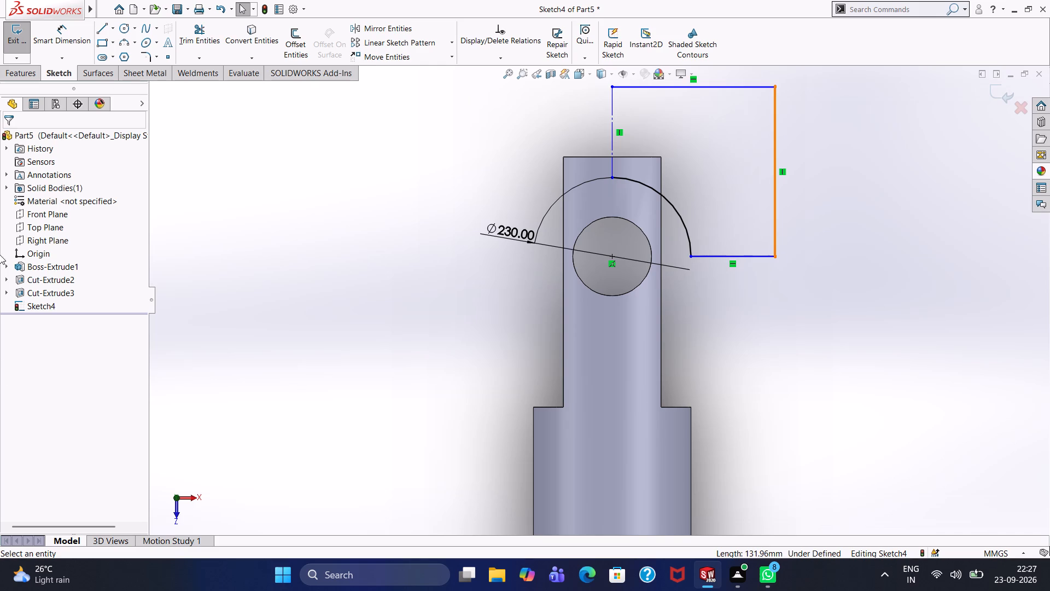
# Cut-revolve the profile 360 degrees about the construction line, automatically closing the sketch, to round the holed end.
pyautogui.click(16, 73)
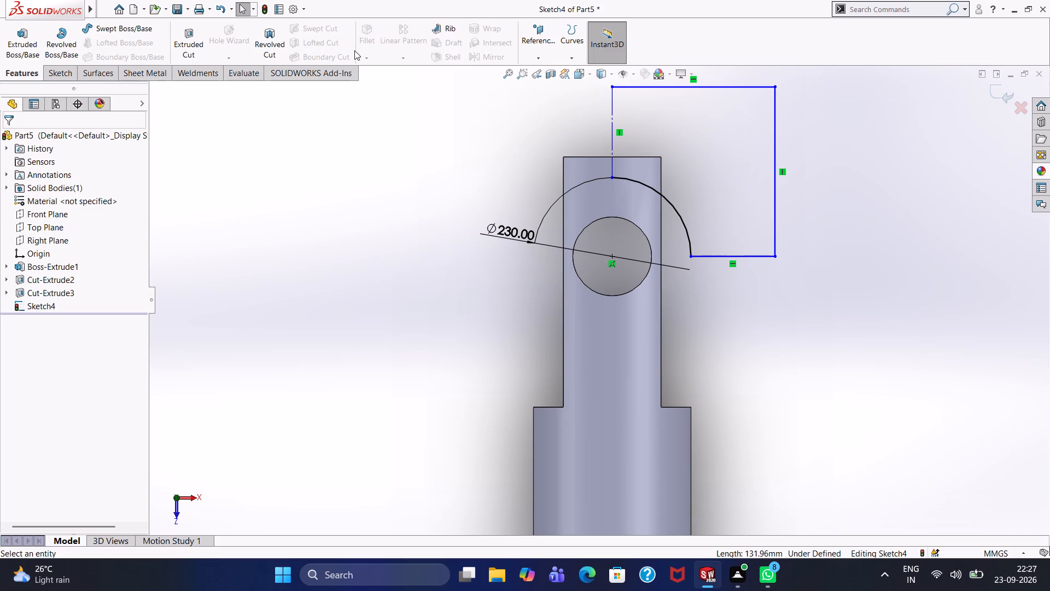
pyautogui.click(273, 42)
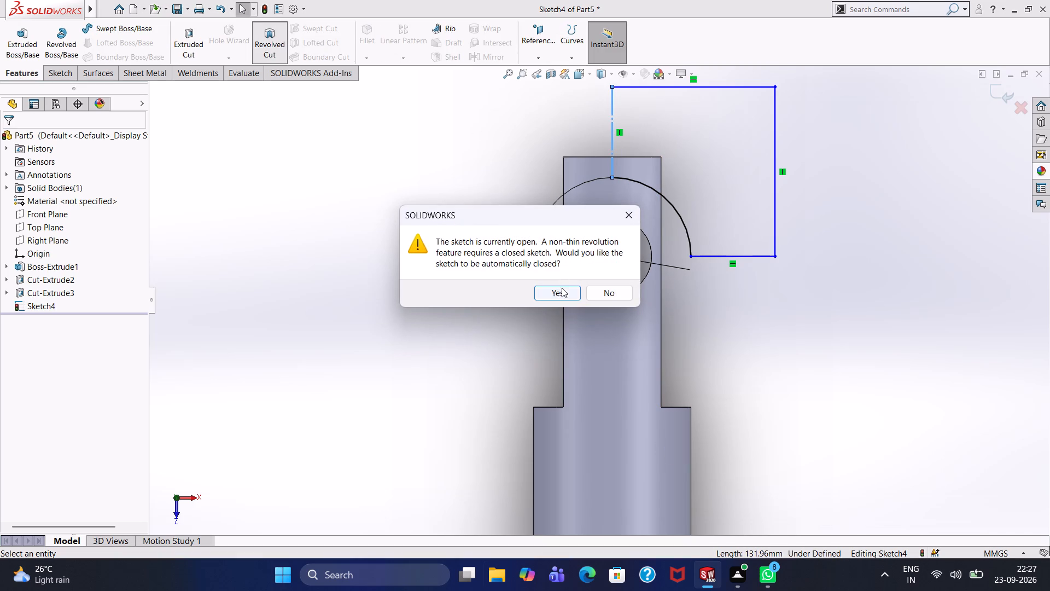
pyautogui.click(562, 288)
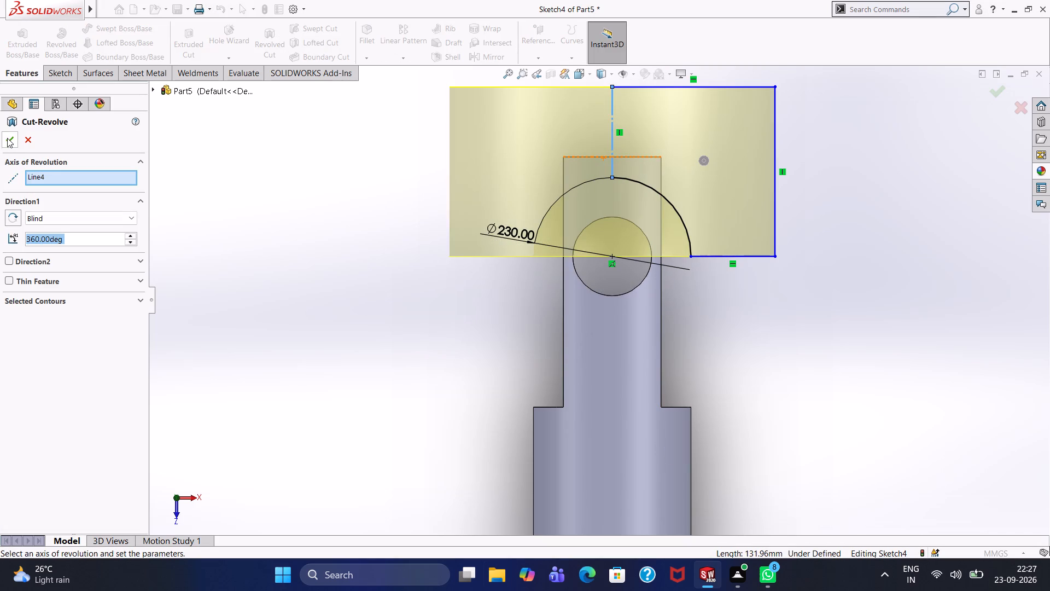
pyautogui.click(9, 136)
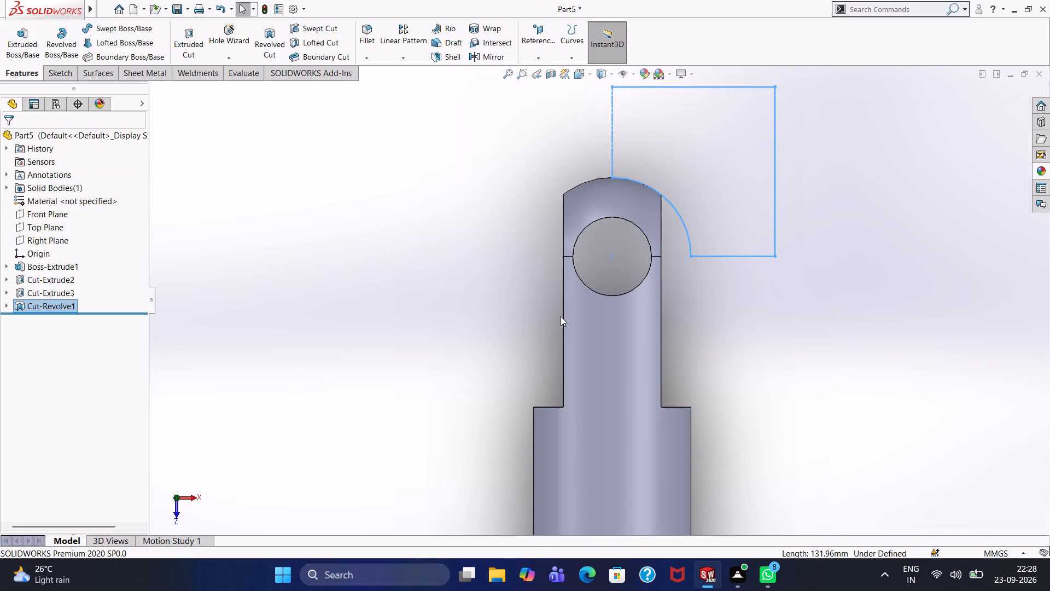
pyautogui.click(507, 261)
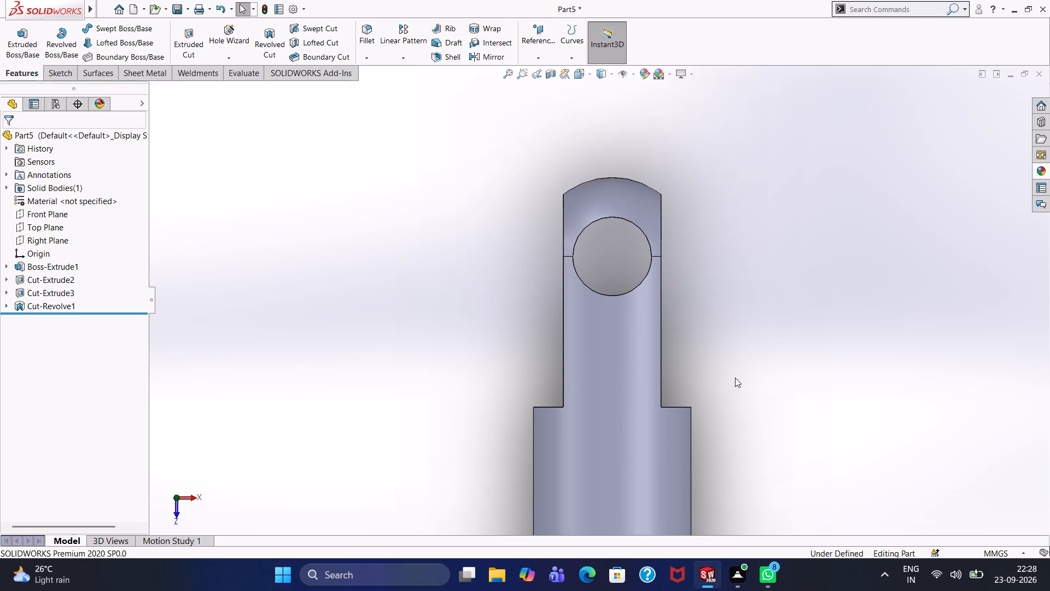
# Examine the rounded, flattened end and the full length of the cylinder.
pyautogui.moveTo(724, 317); pyautogui.dragTo(693, 376, button='middle')
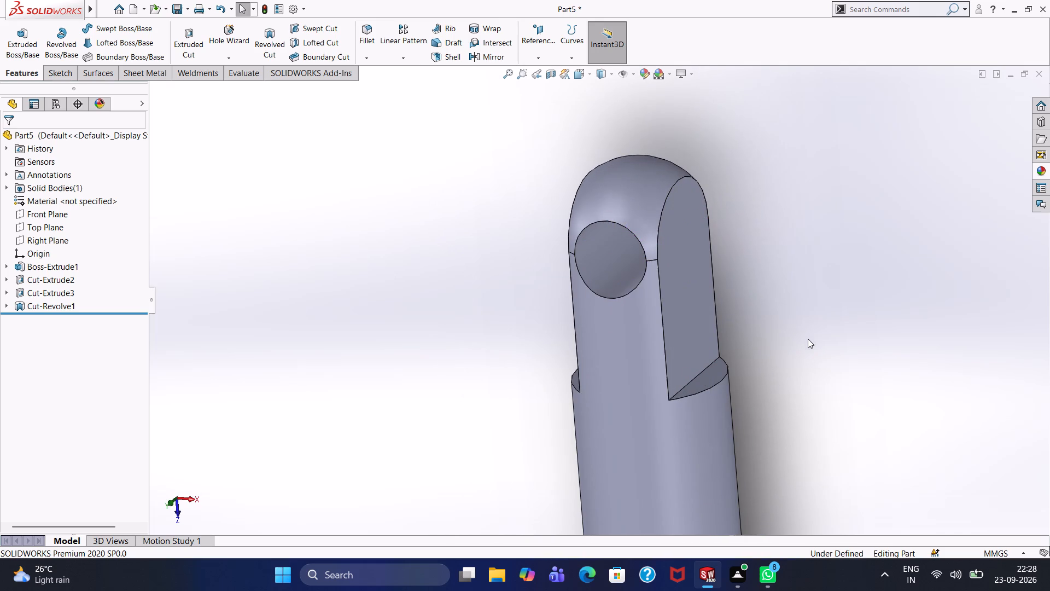
pyautogui.scroll(6, 812, 329)
pyautogui.scroll(-1, 731, 374)
pyautogui.scroll(2, 731, 374)
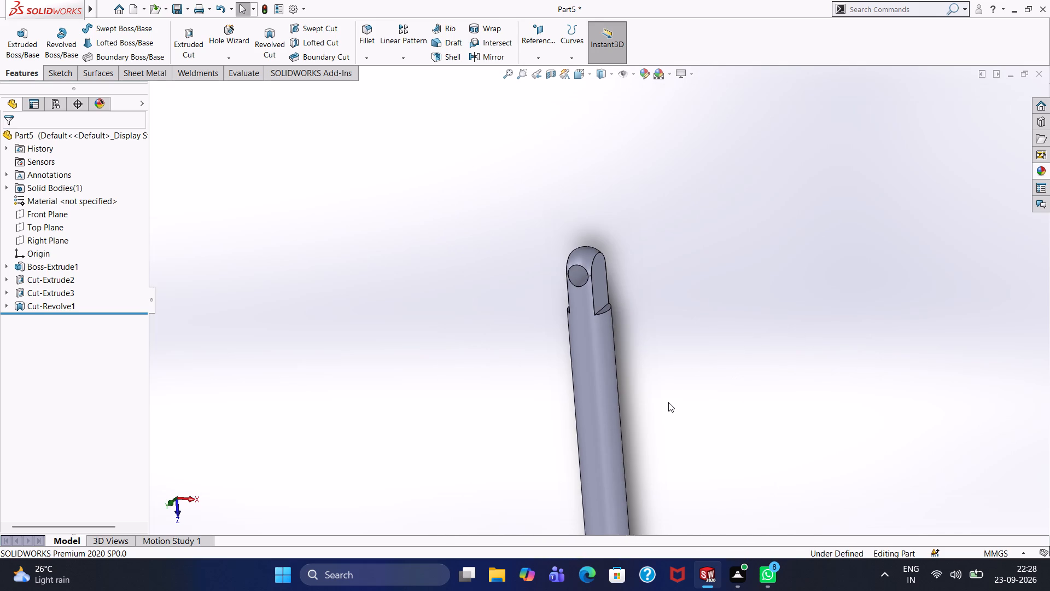
pyautogui.scroll(1, 668, 403)
pyautogui.moveTo(657, 404); pyautogui.dragTo(663, 337, button='middle')
pyautogui.scroll(-1, 646, 414)
pyautogui.scroll(1, 646, 415)
pyautogui.scroll(-1, 646, 415)
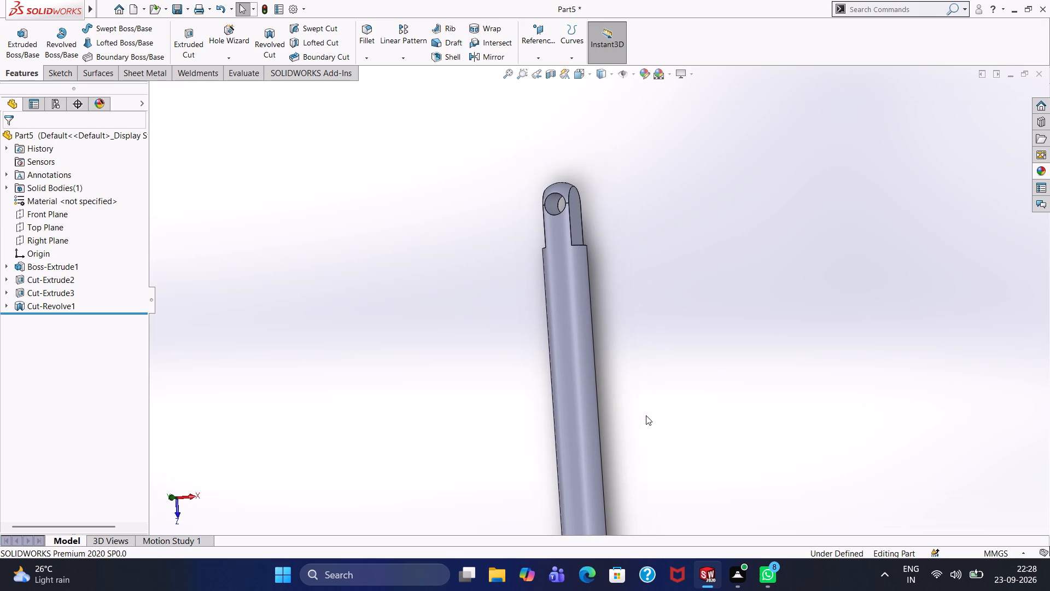
pyautogui.scroll(1, 646, 415)
pyautogui.scroll(-3, 646, 415)
pyautogui.scroll(1, 637, 428)
pyautogui.scroll(-1, 637, 428)
pyautogui.scroll(1, 637, 428)
pyautogui.scroll(-1, 635, 427)
pyautogui.scroll(2, 635, 427)
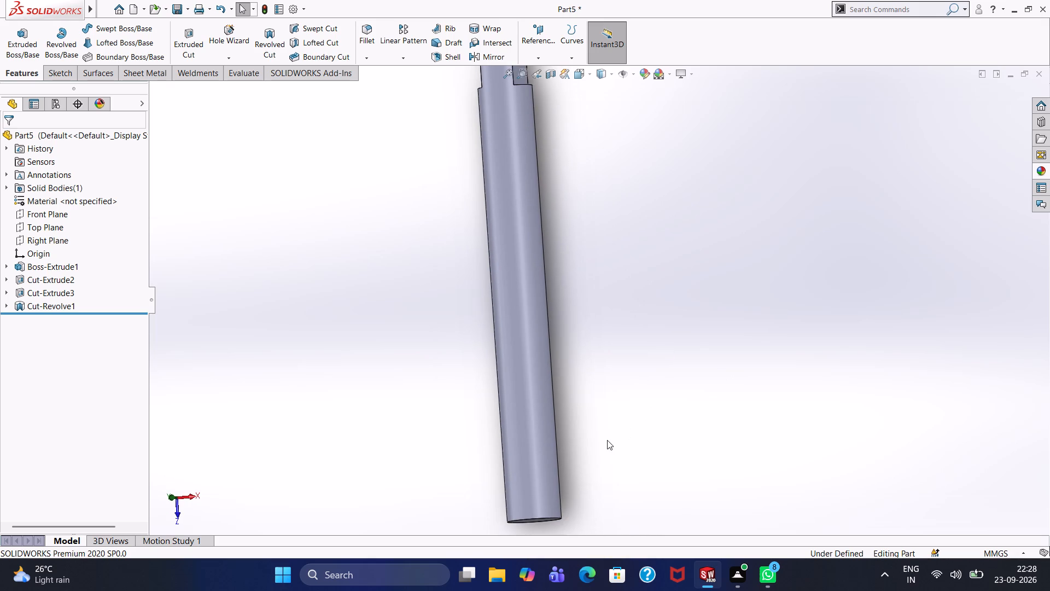
# Sketch a 122 mm diameter circle centred on the cylinder's plain end face and place its dimension outside the cylinder outline.
pyautogui.moveTo(607, 440); pyautogui.dragTo(609, 381, button='middle')
pyautogui.click(546, 467)
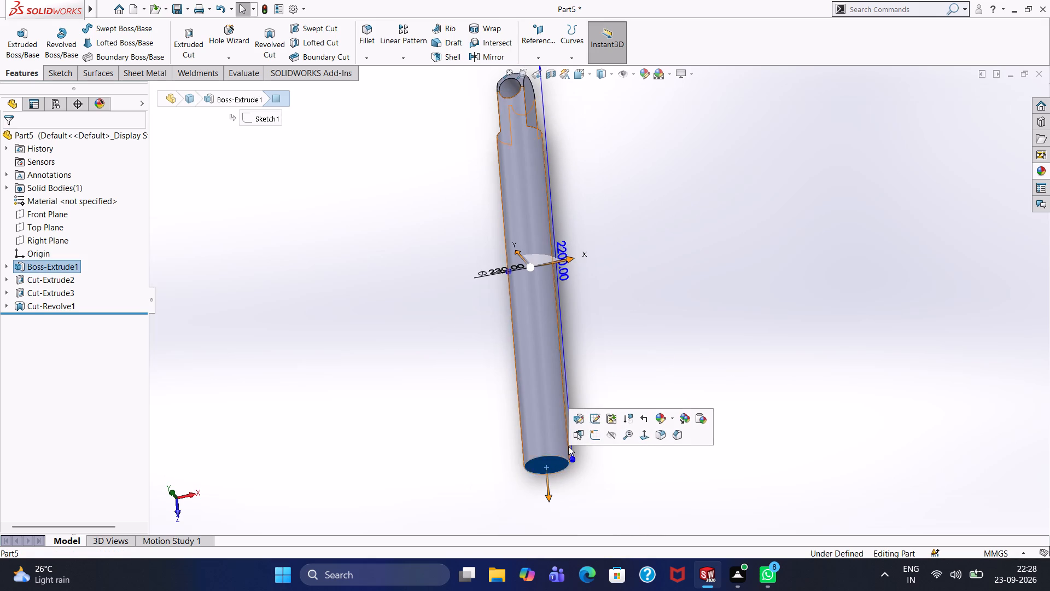
pyautogui.hotkey('ctrl', '8')
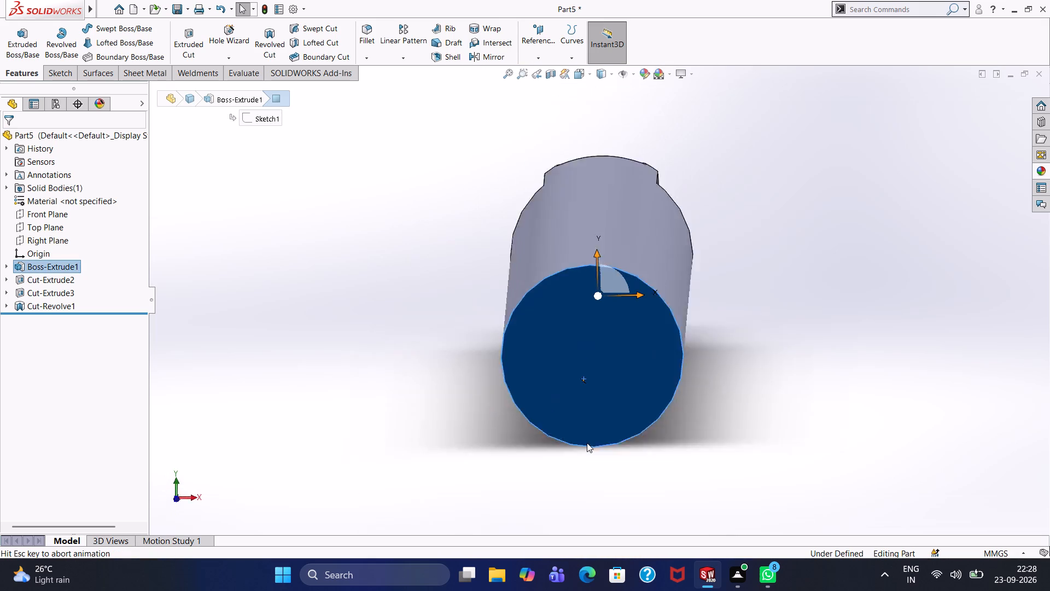
pyautogui.click(450, 374)
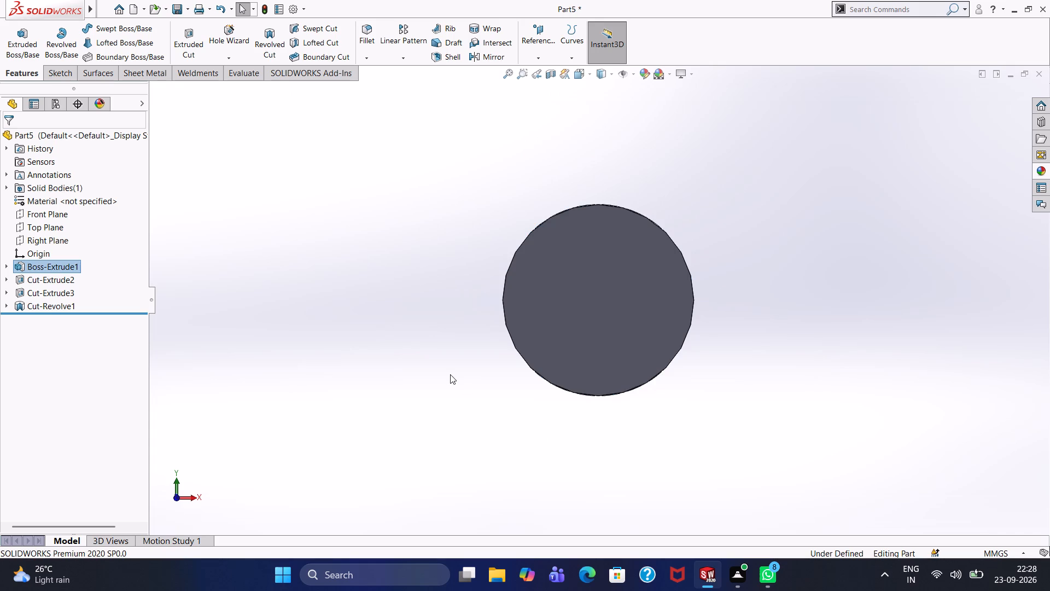
pyautogui.click(59, 78)
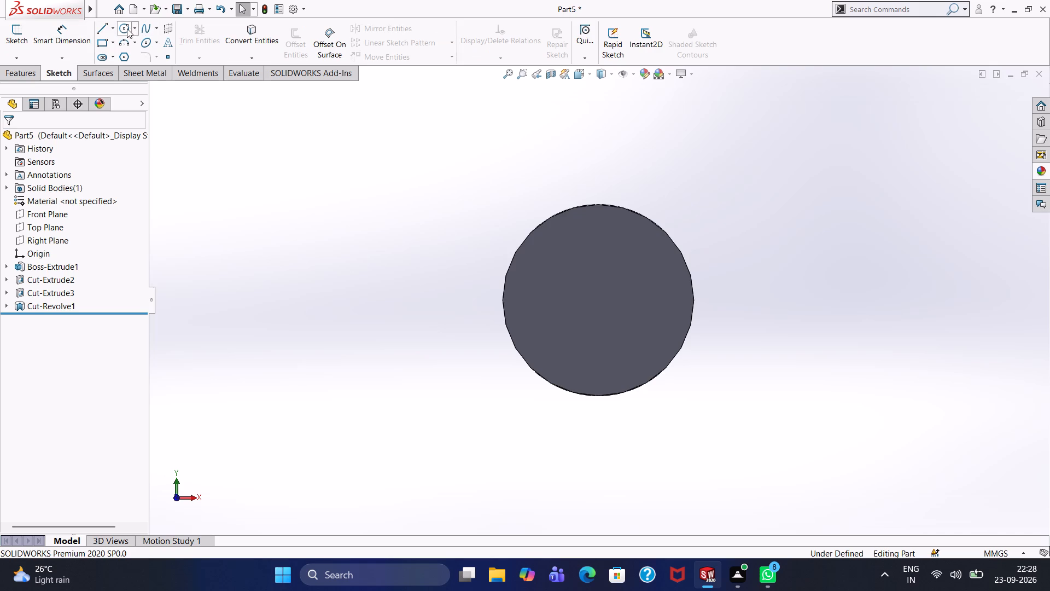
pyautogui.click(126, 29)
pyautogui.click(549, 294)
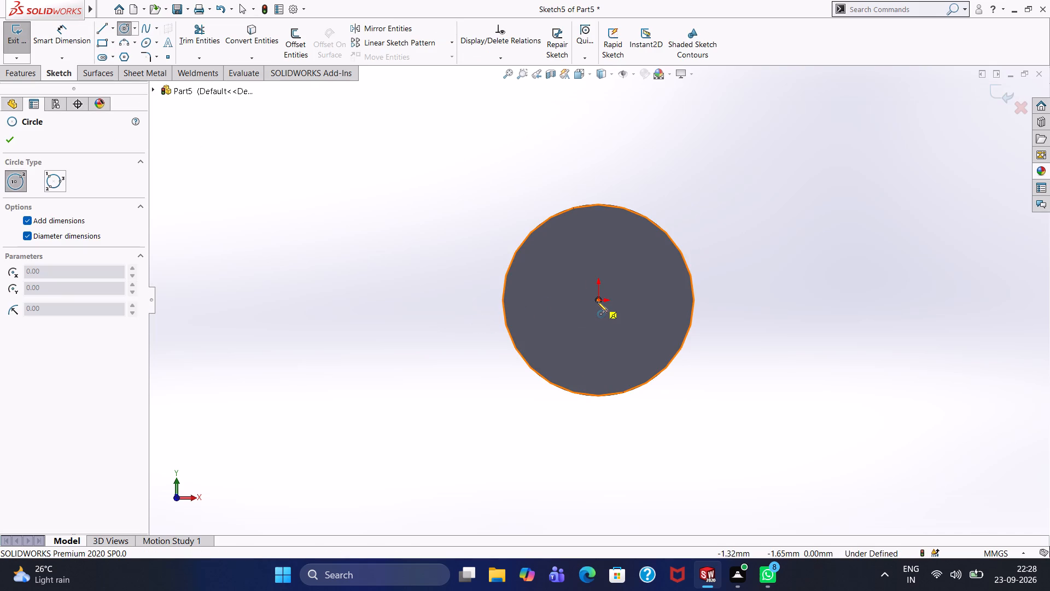
pyautogui.click(597, 302)
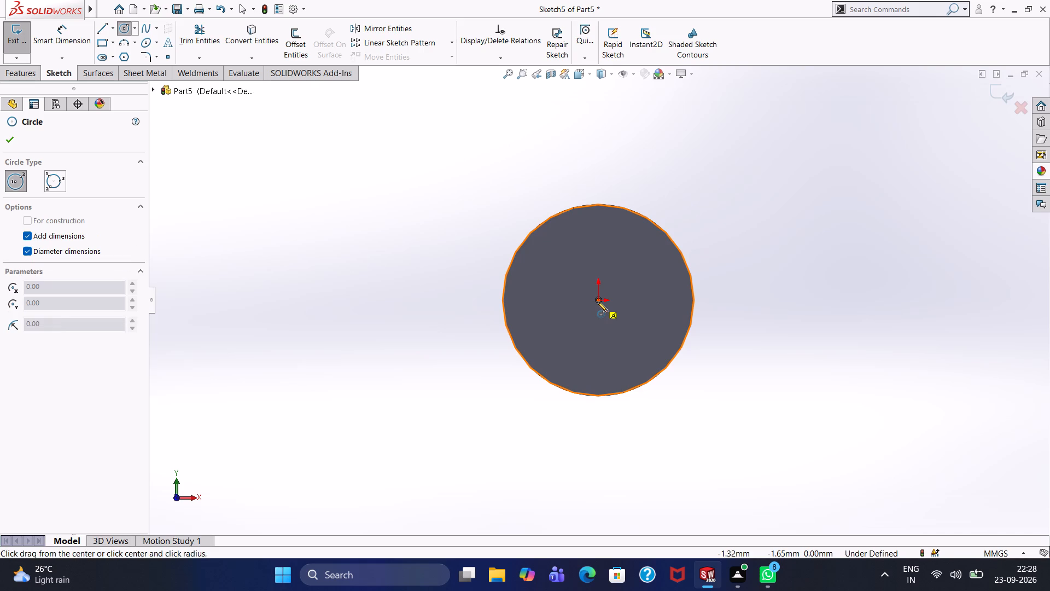
pyautogui.write('122')
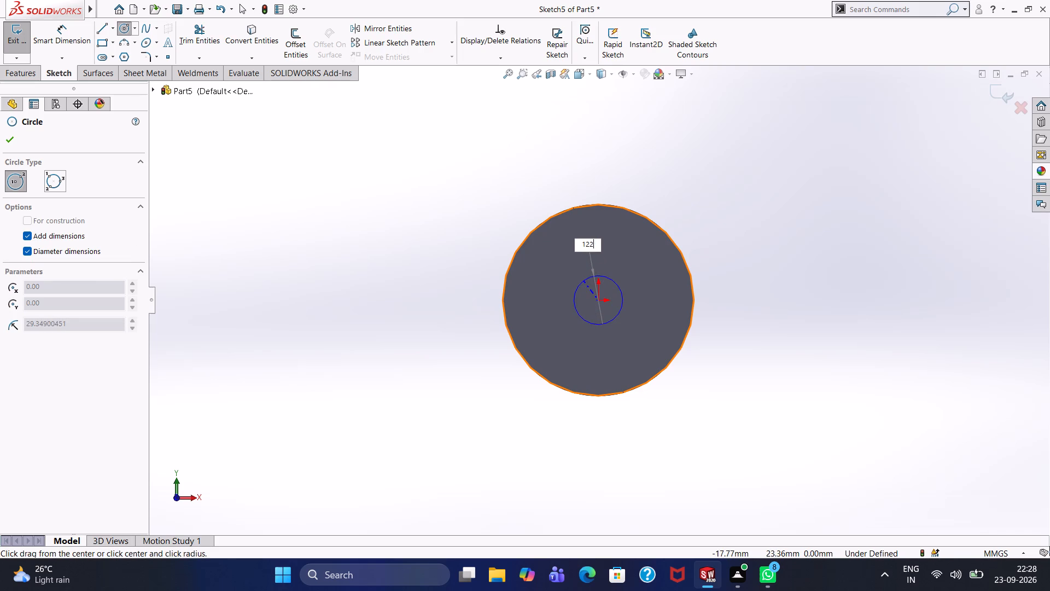
pyautogui.press('Return')
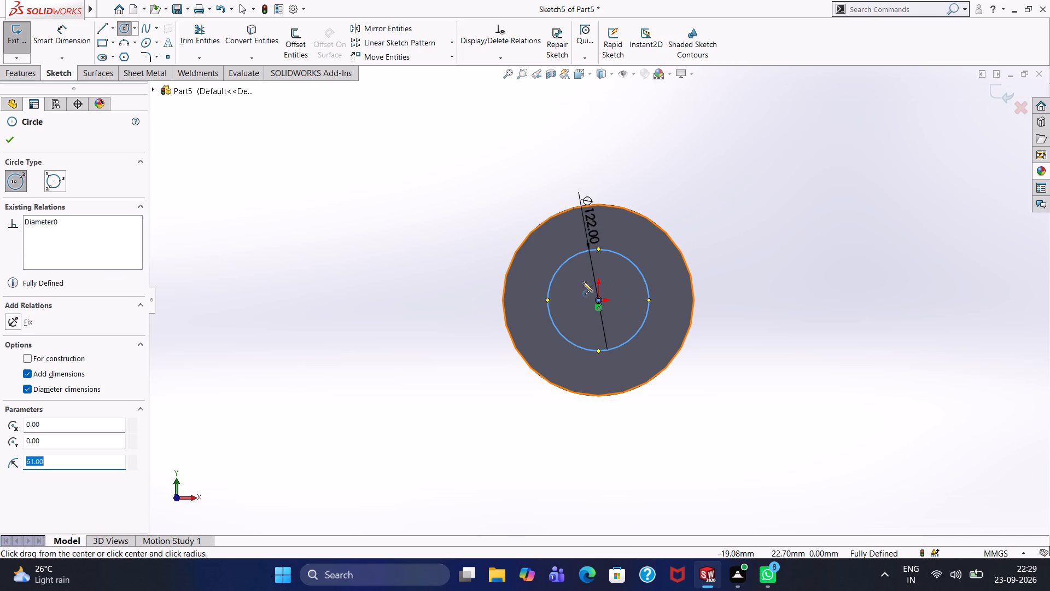
pyautogui.click(4, 137)
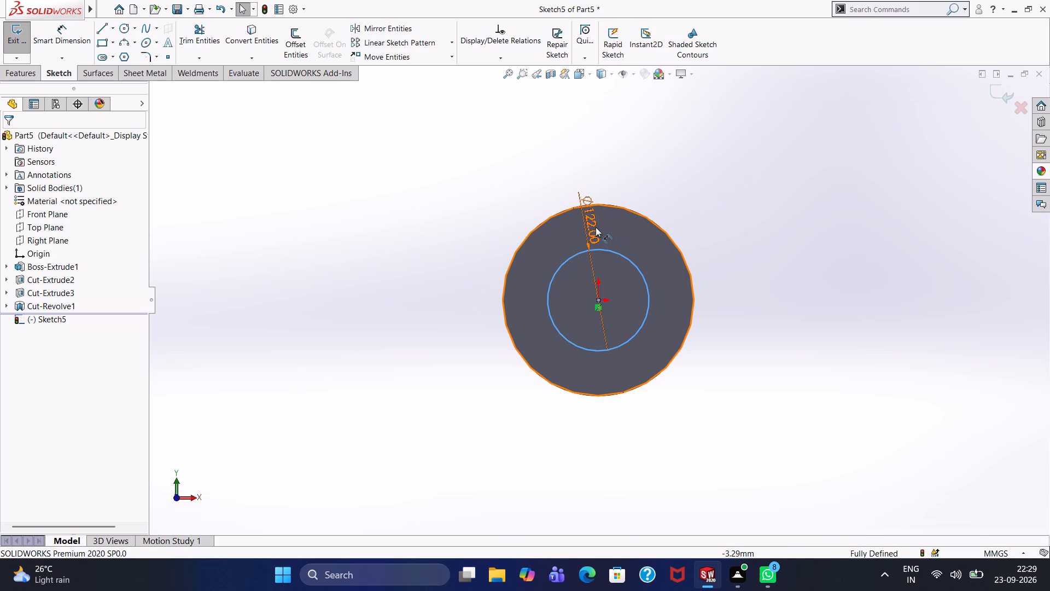
pyautogui.moveTo(595, 227); pyautogui.dragTo(503, 221)
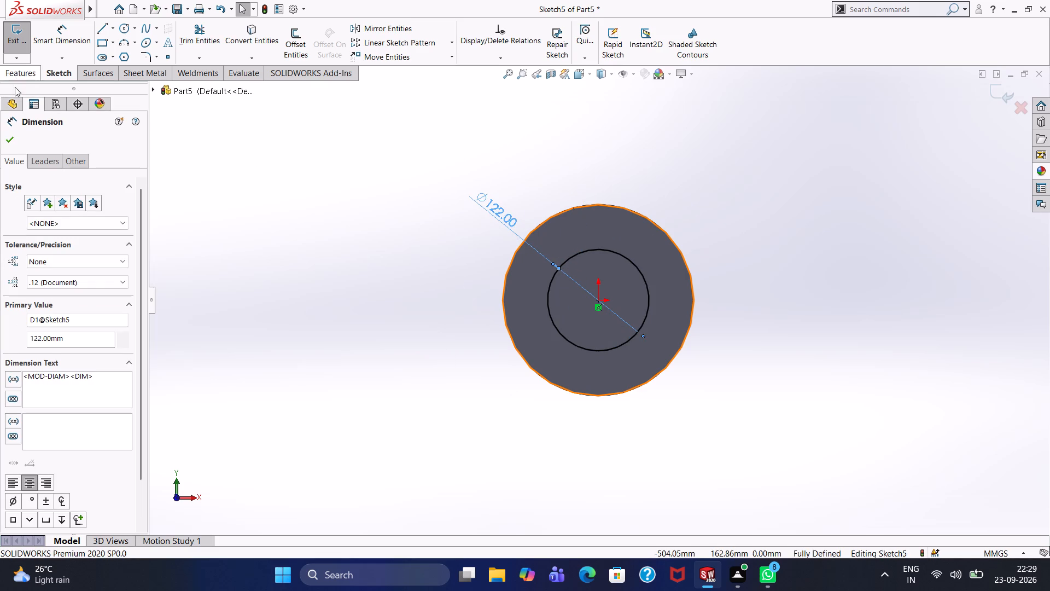
pyautogui.click(8, 142)
# Cut-extrude the 122 mm circle using Offset From Surface, ending 50 mm from the shoulder face of the flattened end.
pyautogui.click(22, 66)
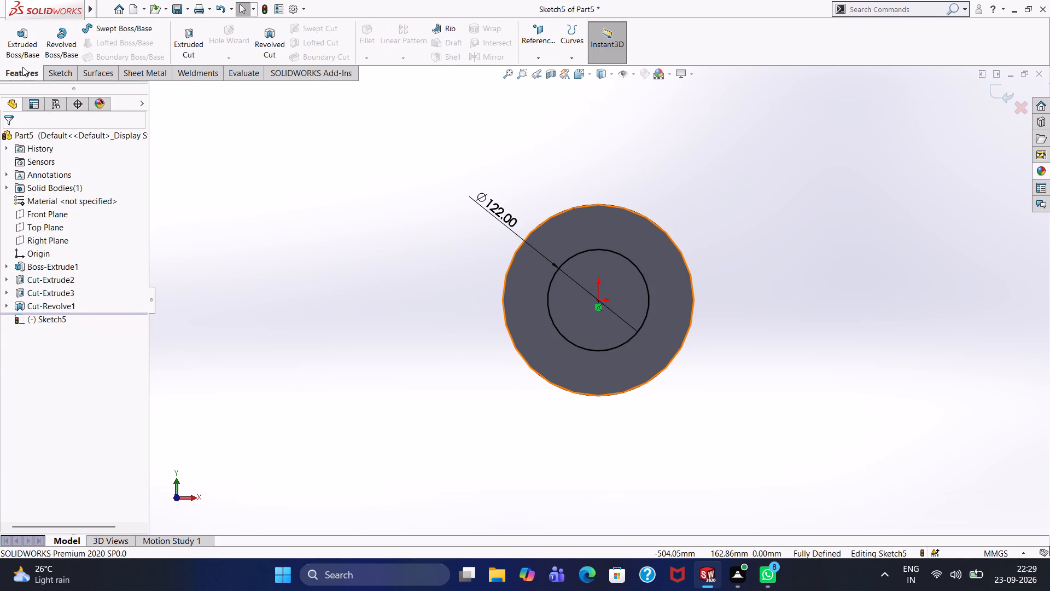
pyautogui.click(188, 40)
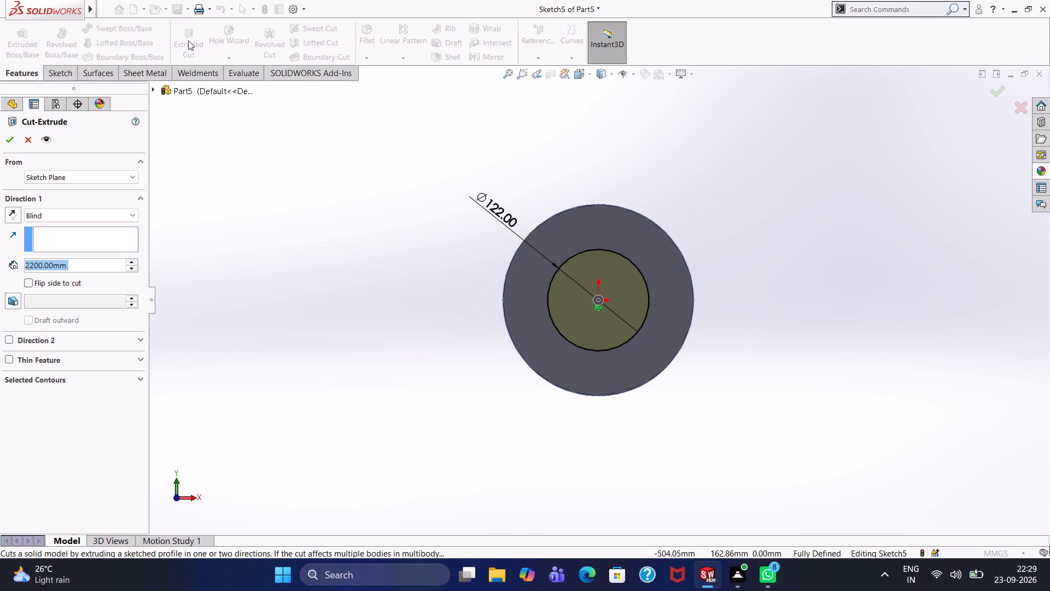
pyautogui.click(77, 217)
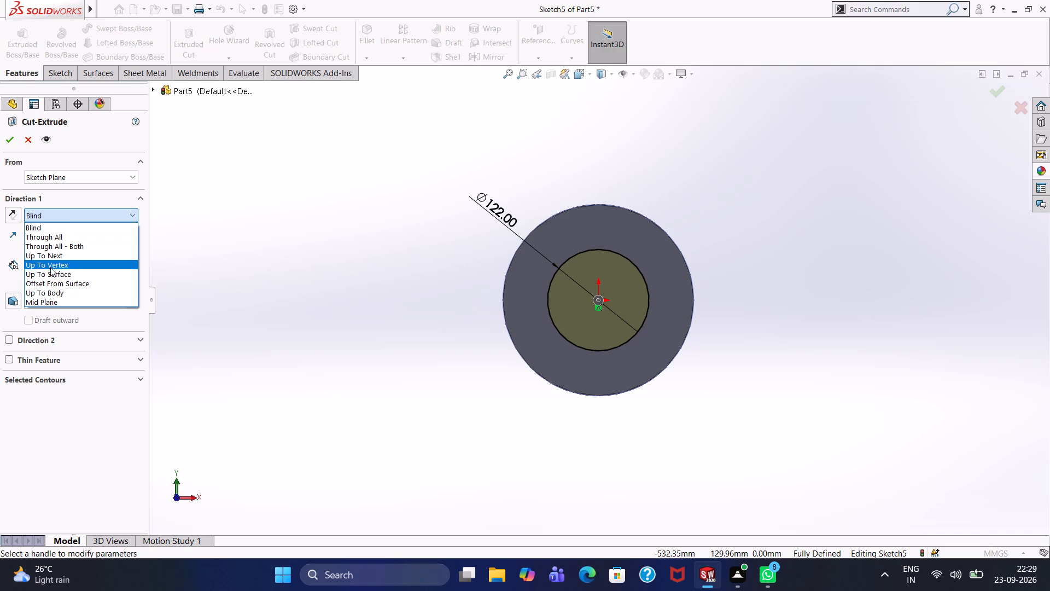
pyautogui.click(50, 283)
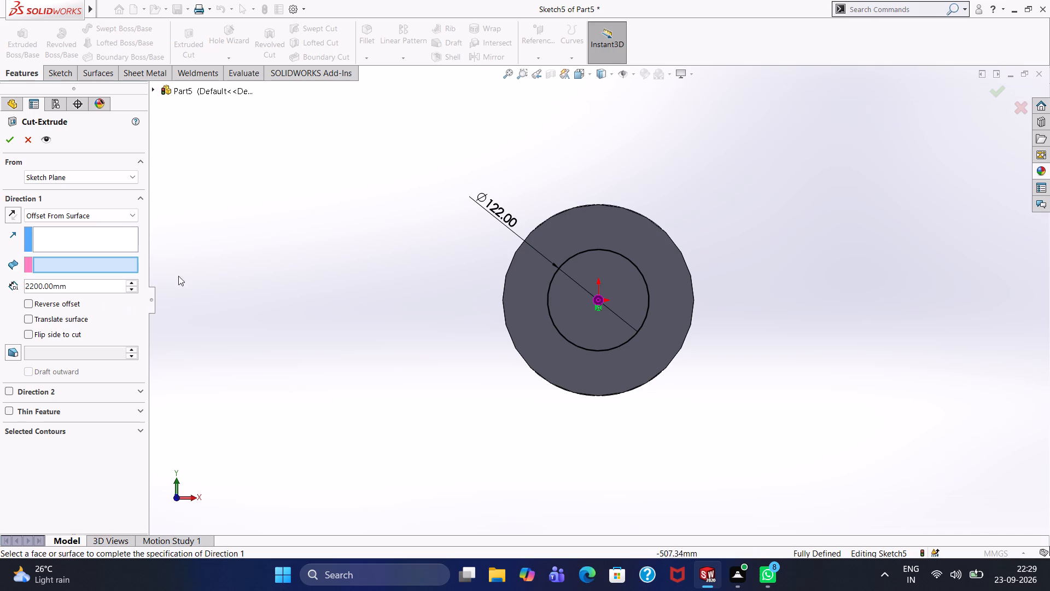
pyautogui.moveTo(385, 240); pyautogui.dragTo(388, 311, button='middle')
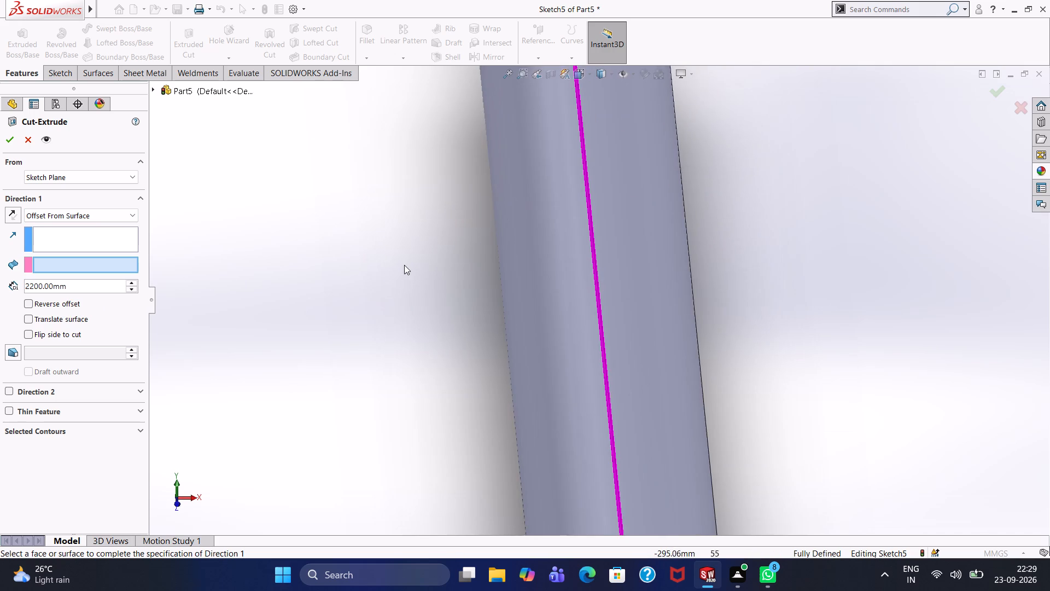
pyautogui.scroll(4, 424, 258)
pyautogui.moveTo(462, 205); pyautogui.dragTo(469, 234, button='middle')
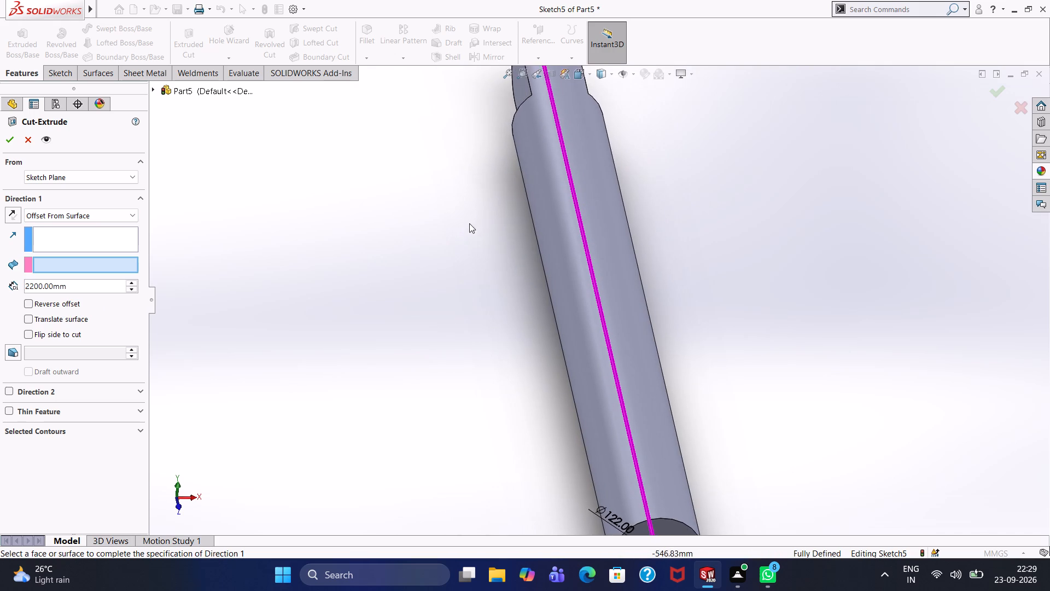
pyautogui.scroll(2, 469, 216)
pyautogui.moveTo(479, 201); pyautogui.dragTo(466, 233, button='middle')
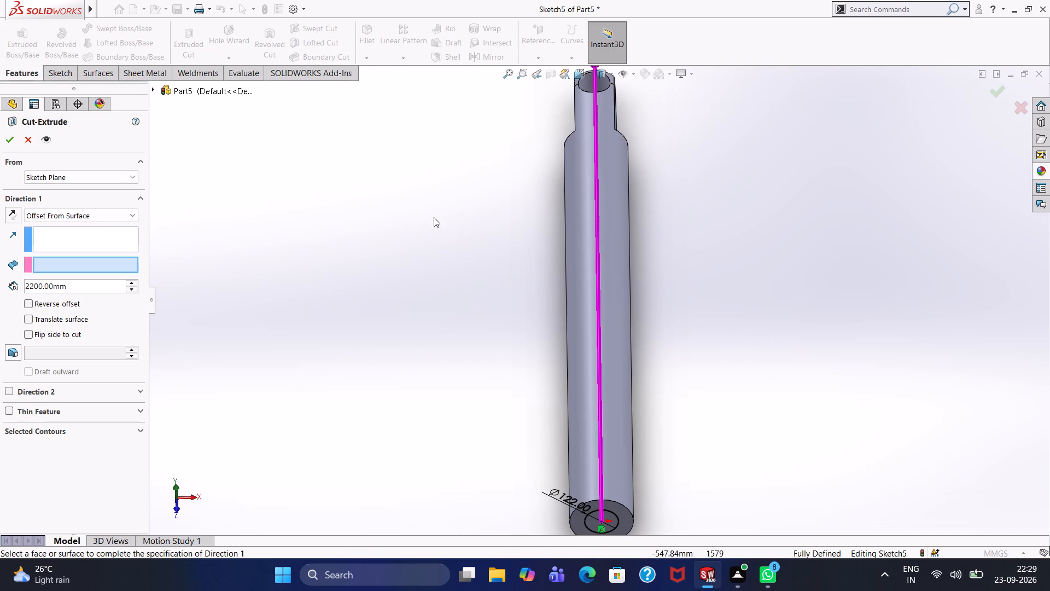
pyautogui.moveTo(437, 207); pyautogui.dragTo(569, 288, button='middle')
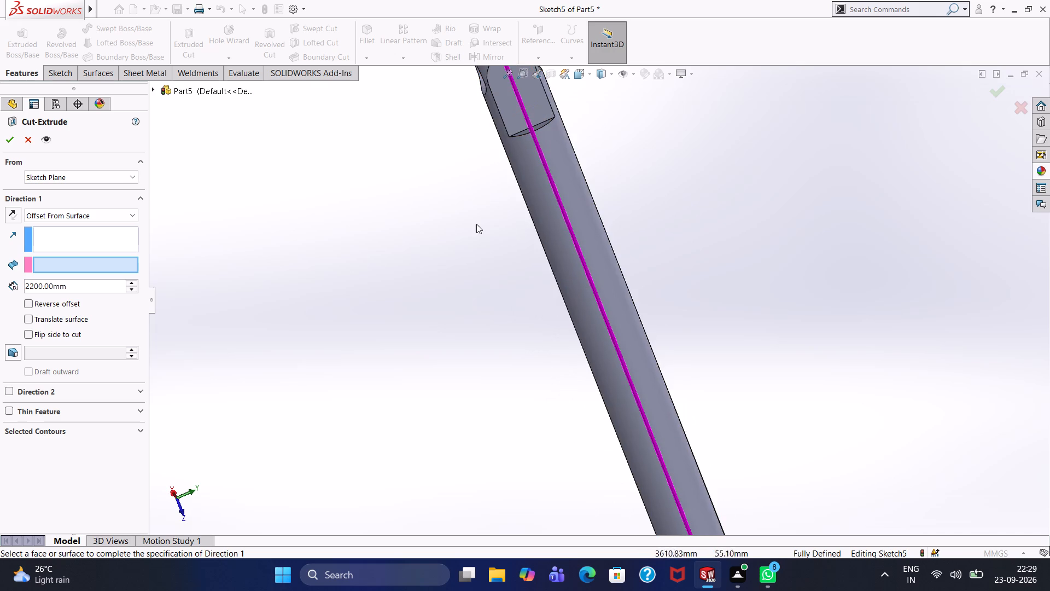
pyautogui.moveTo(448, 217); pyautogui.dragTo(460, 253, button='middle')
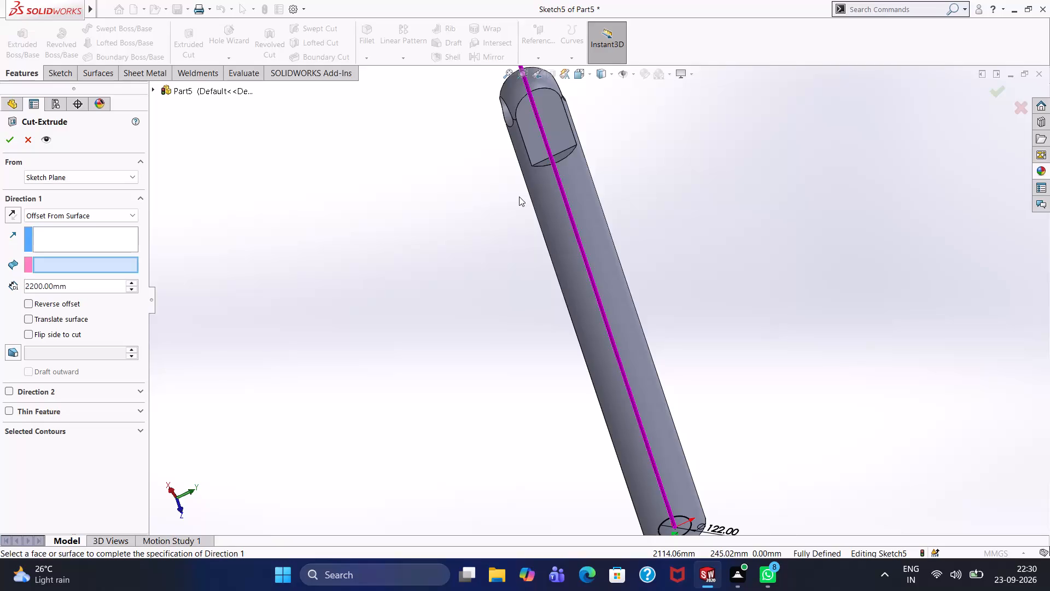
pyautogui.moveTo(488, 210); pyautogui.dragTo(498, 256, button='middle')
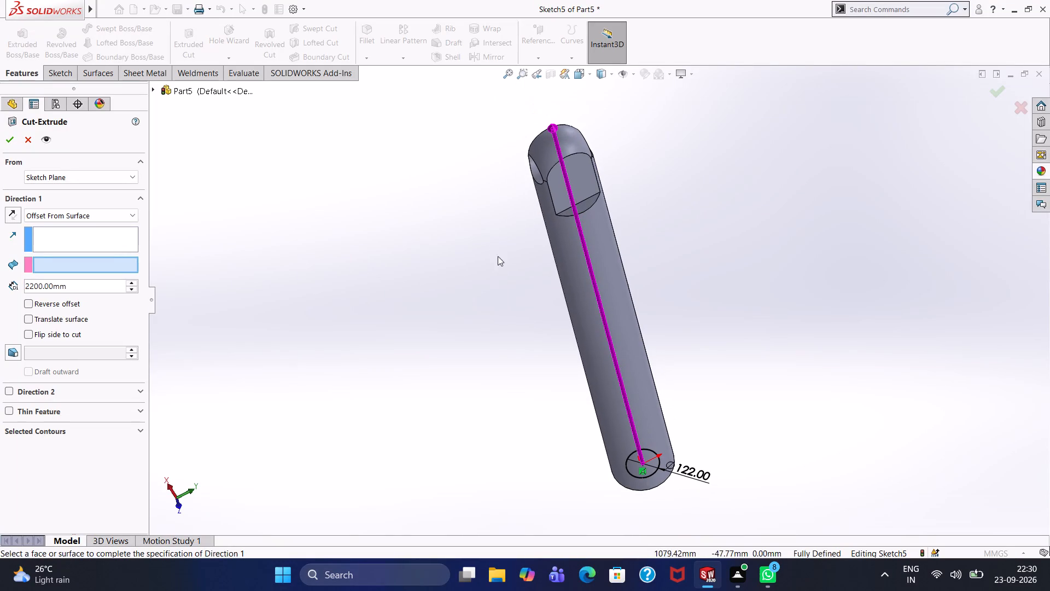
pyautogui.click(582, 207)
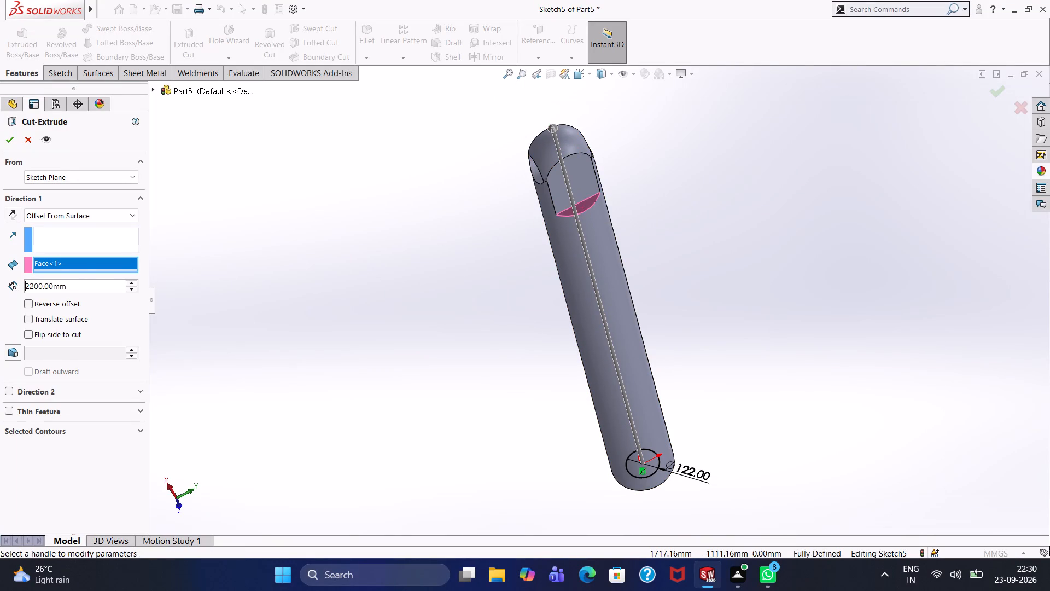
pyautogui.moveTo(78, 288); pyautogui.dragTo(0, 287)
pyautogui.write('50')
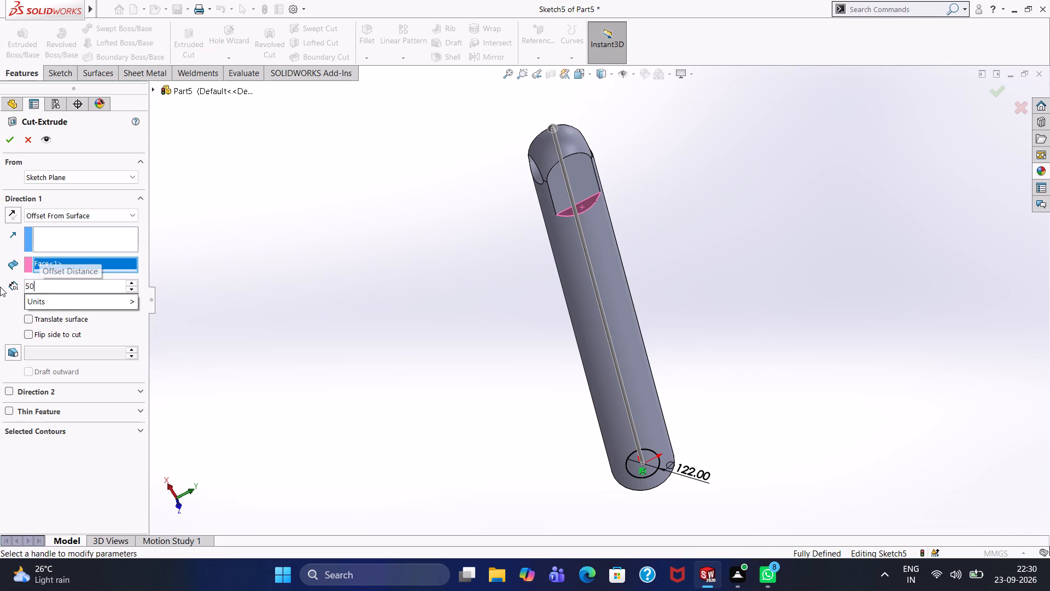
pyautogui.press('Return')
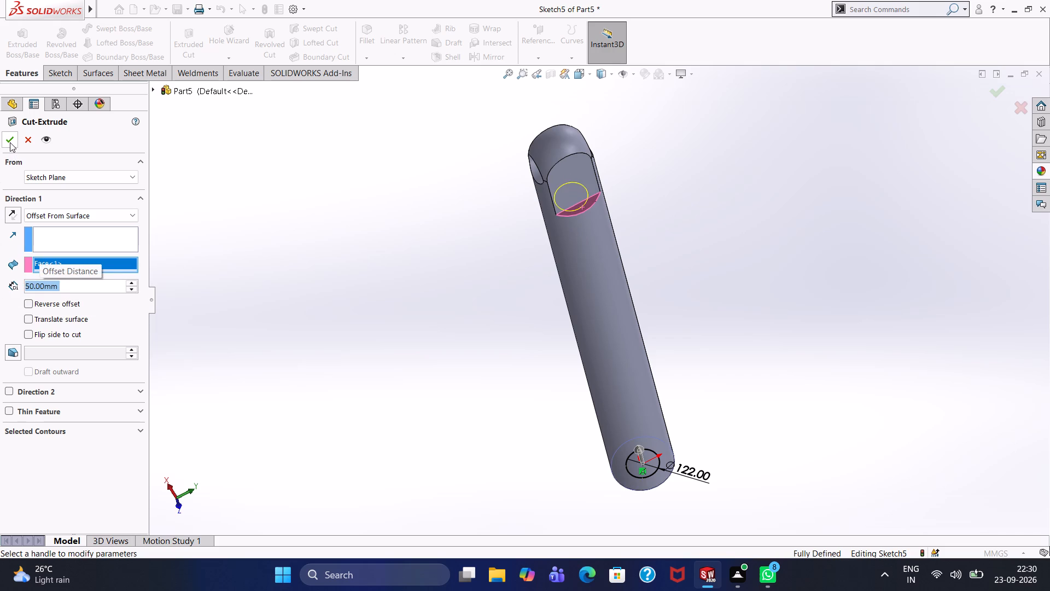
pyautogui.click(10, 142)
# Sketch a 162 mm diameter circle on the floor face of the 122 mm bore, centred on the cylinder axis.
pyautogui.moveTo(424, 327); pyautogui.dragTo(401, 273, button='middle')
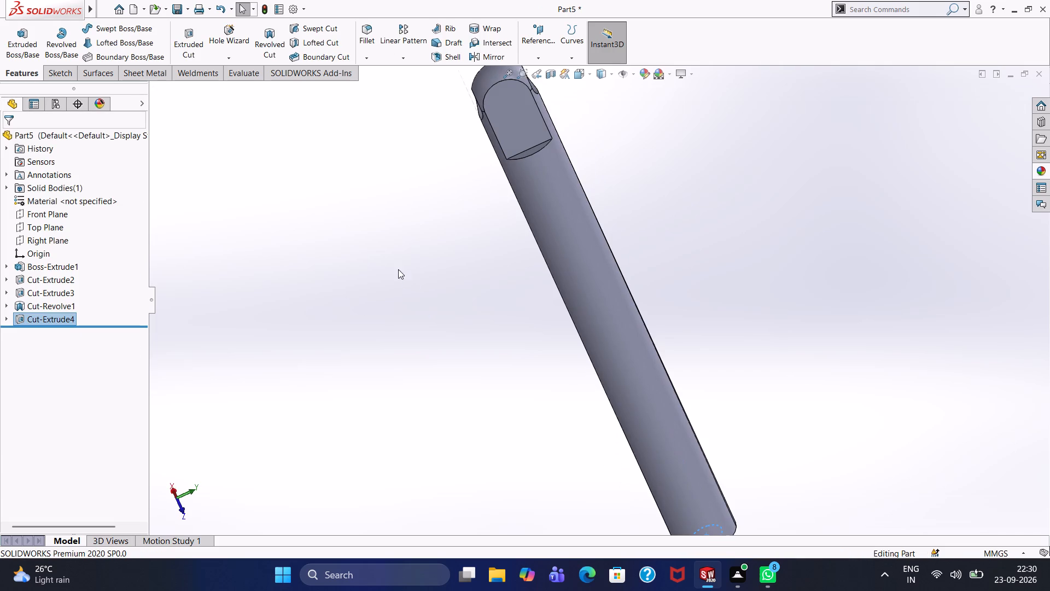
pyautogui.scroll(1, 527, 351)
pyautogui.moveTo(786, 475); pyautogui.dragTo(691, 344, button='middle')
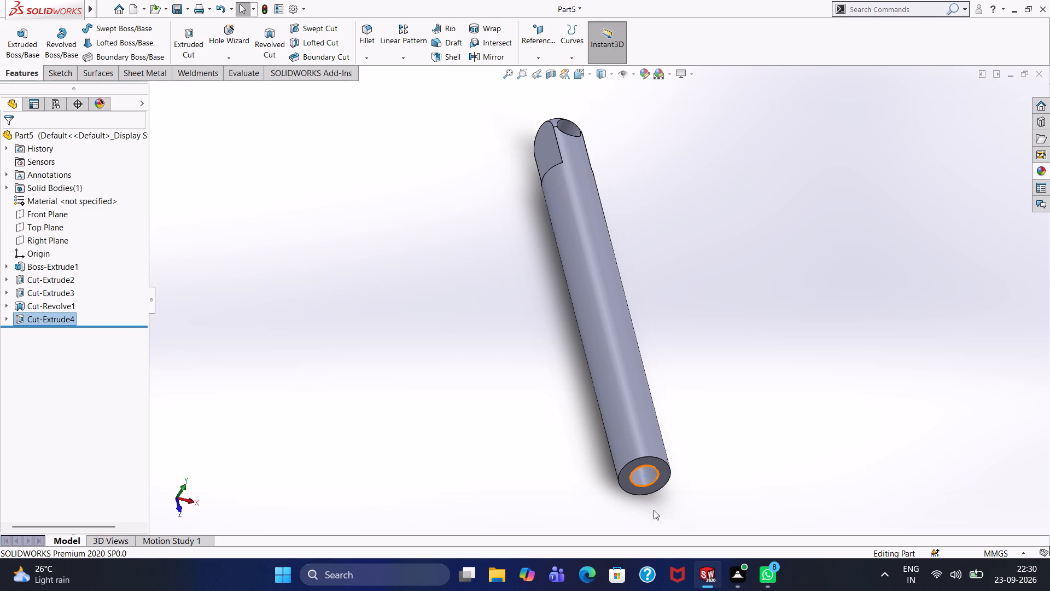
pyautogui.click(628, 470)
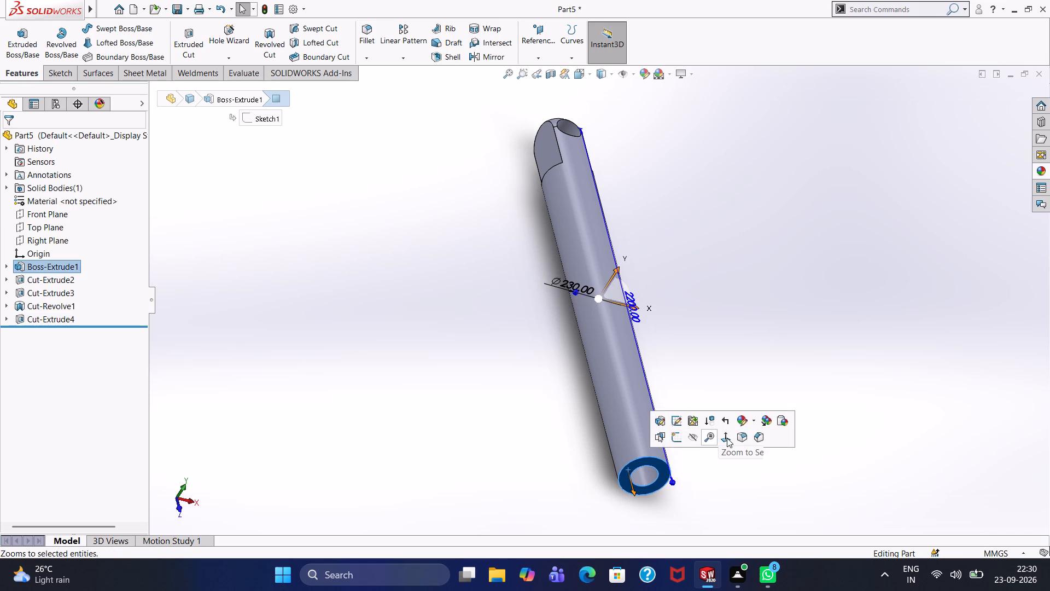
pyautogui.click(727, 438)
pyautogui.click(506, 412)
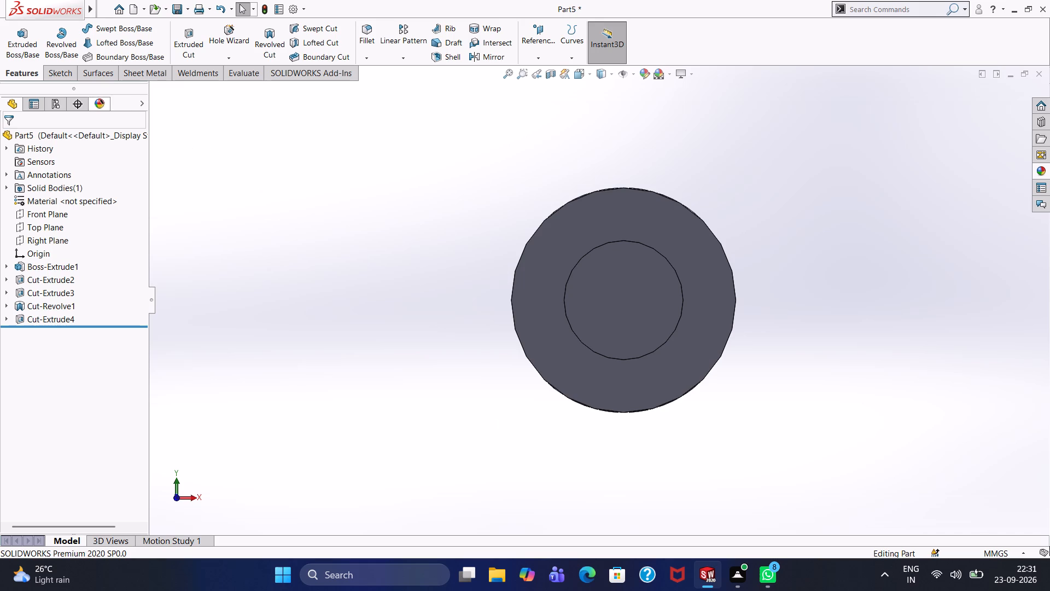
pyautogui.click(51, 73)
pyautogui.click(124, 27)
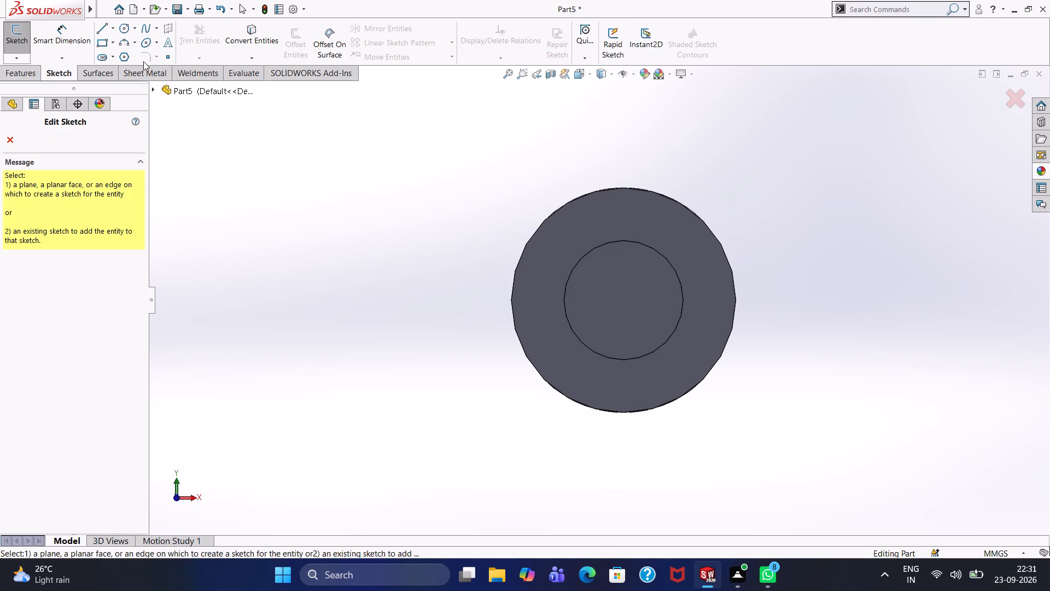
pyautogui.click(592, 322)
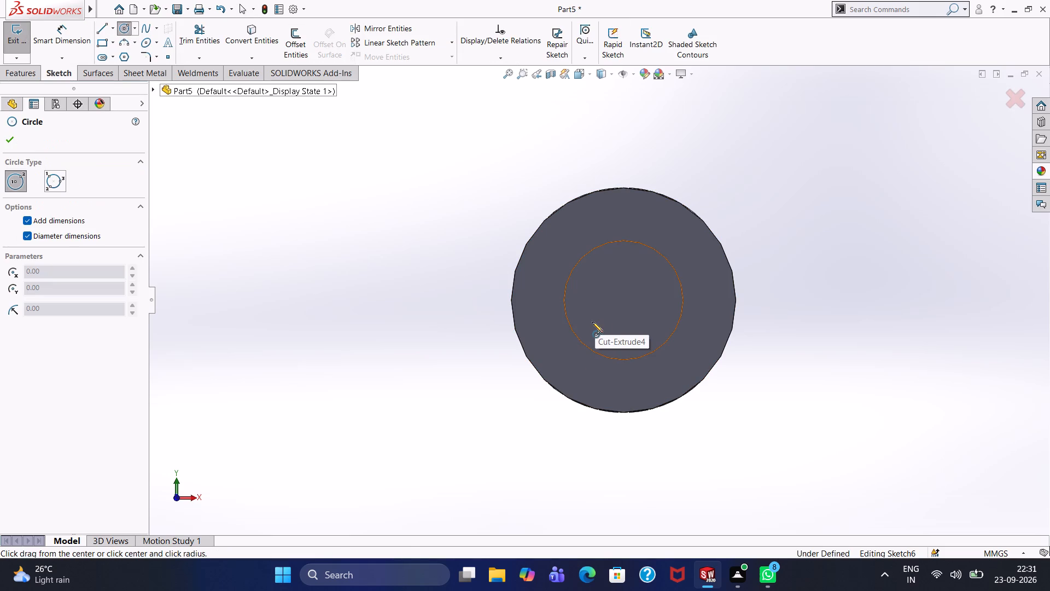
pyautogui.click(626, 301)
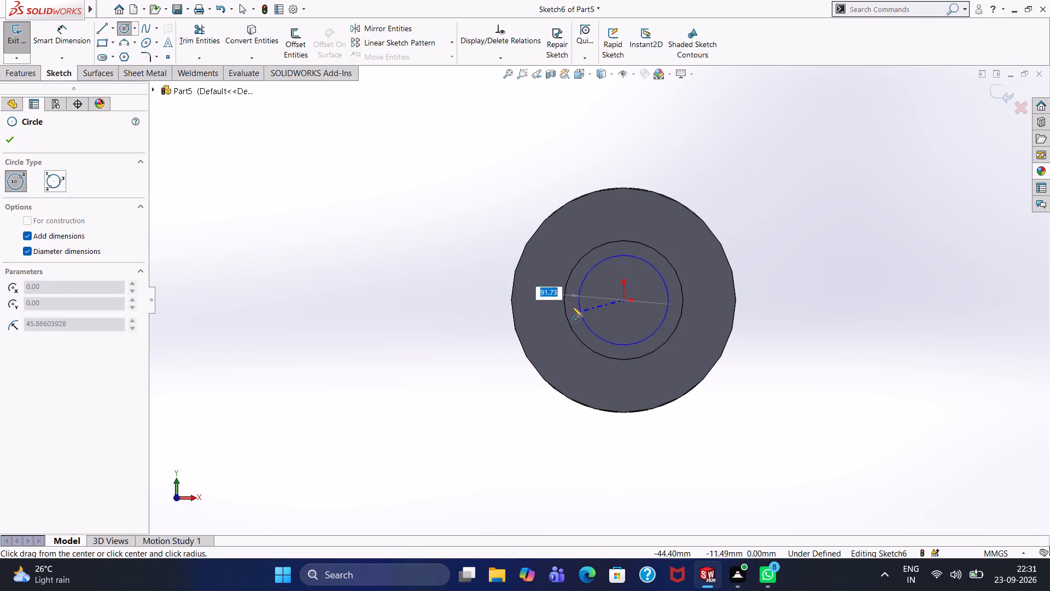
pyautogui.write('162')
pyautogui.press('Return')
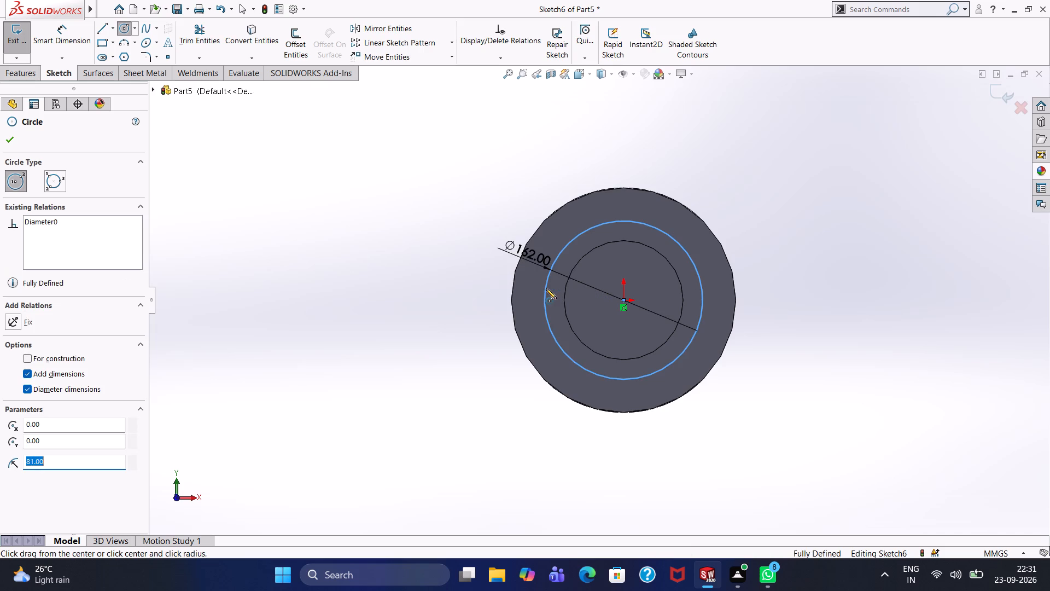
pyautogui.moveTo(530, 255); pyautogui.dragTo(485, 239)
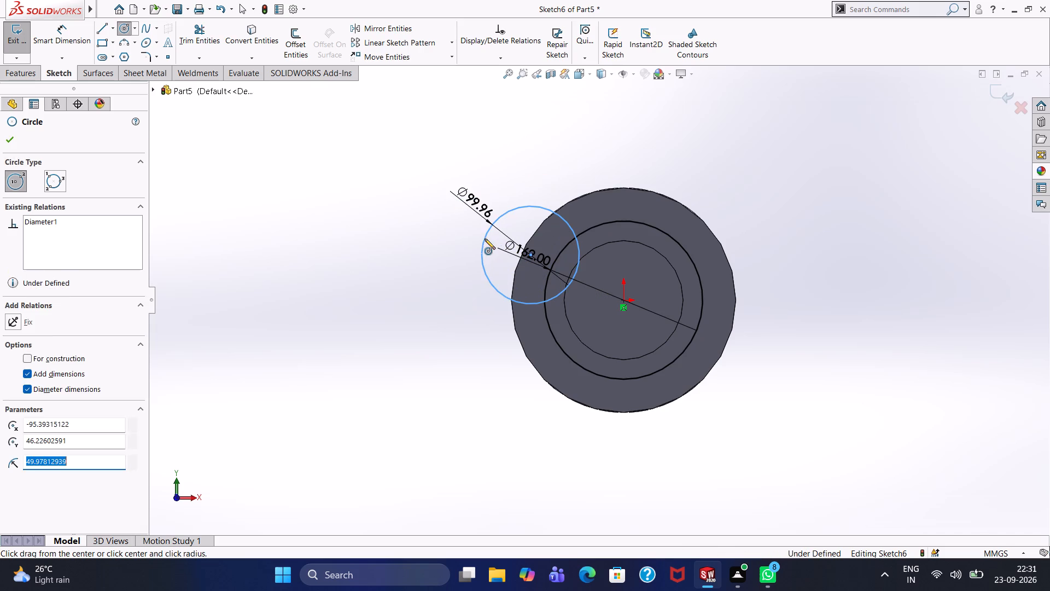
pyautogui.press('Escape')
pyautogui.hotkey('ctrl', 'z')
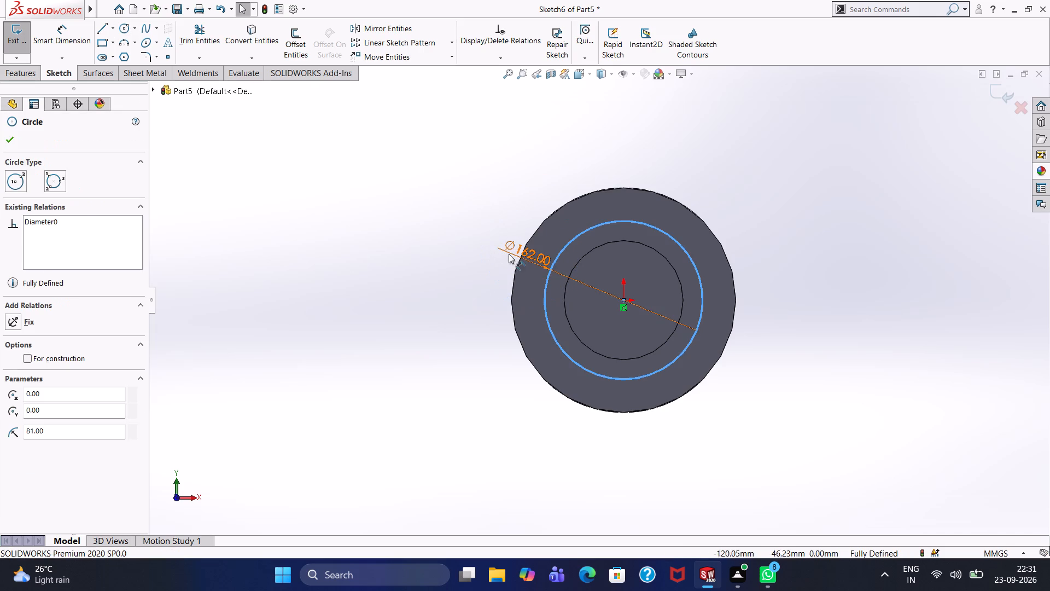
# Move the circle's 162 mm diameter dimension outward, clear of the sketched circle.
pyautogui.moveTo(512, 252); pyautogui.dragTo(484, 235)
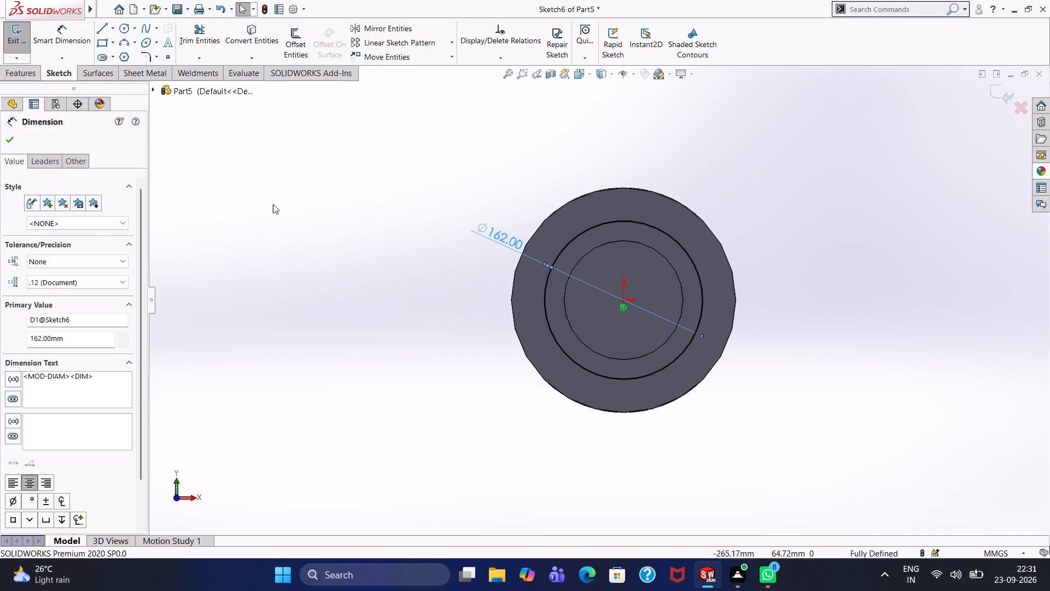
pyautogui.click(16, 142)
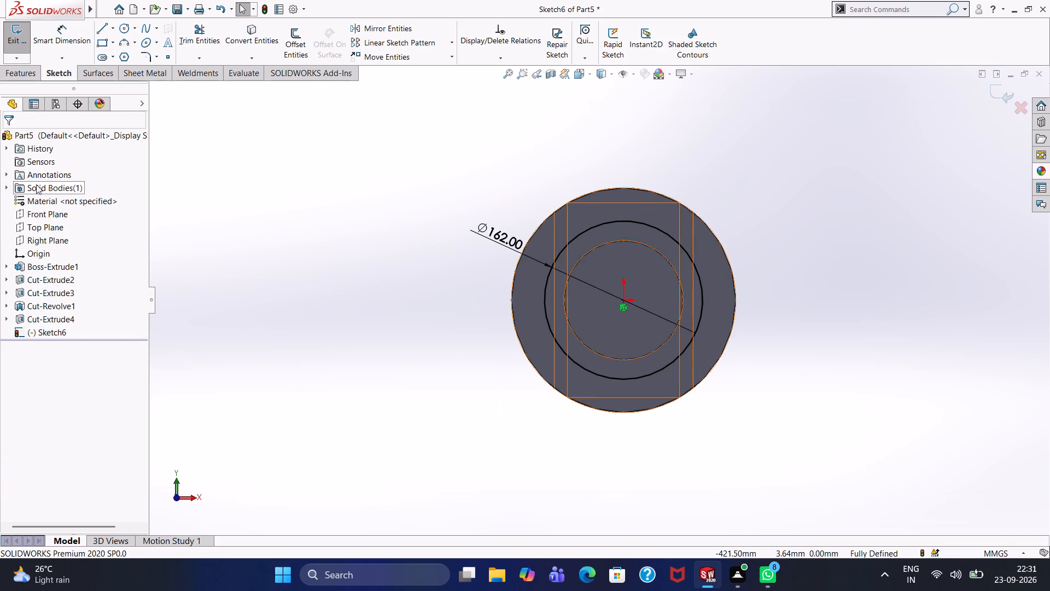
# Cut-extrude the 162 mm circle from a 30 mm start offset, using Offset From Surface to end 50 mm from the flattened end's shoulder face.
pyautogui.click(20, 73)
pyautogui.click(188, 49)
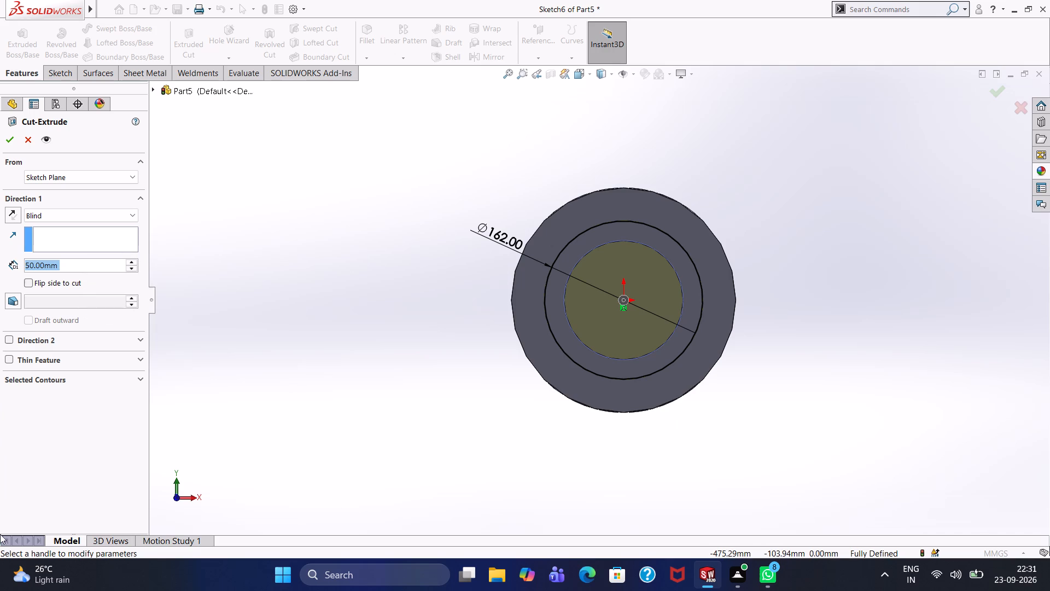
pyautogui.click(78, 176)
pyautogui.click(77, 222)
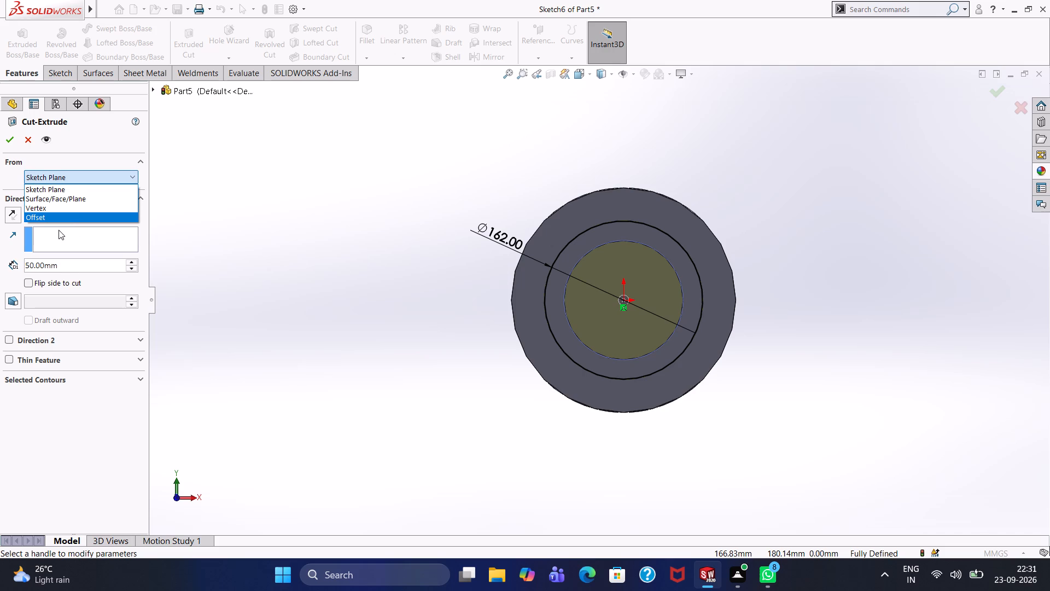
pyautogui.click(60, 217)
pyautogui.moveTo(62, 200); pyautogui.dragTo(48, 203)
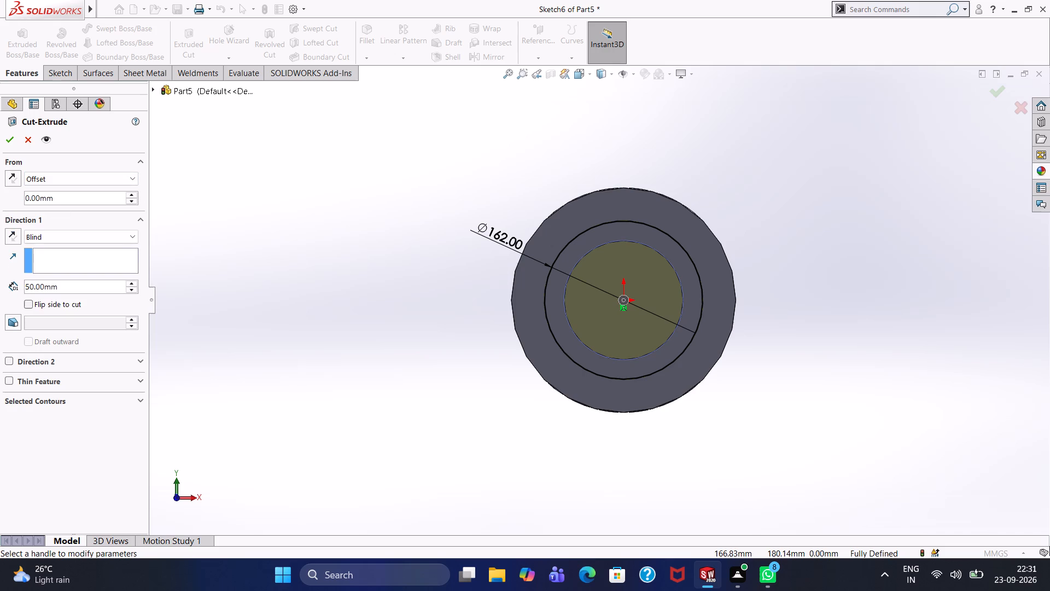
pyautogui.moveTo(48, 203); pyautogui.dragTo(0, 209)
pyautogui.write('30')
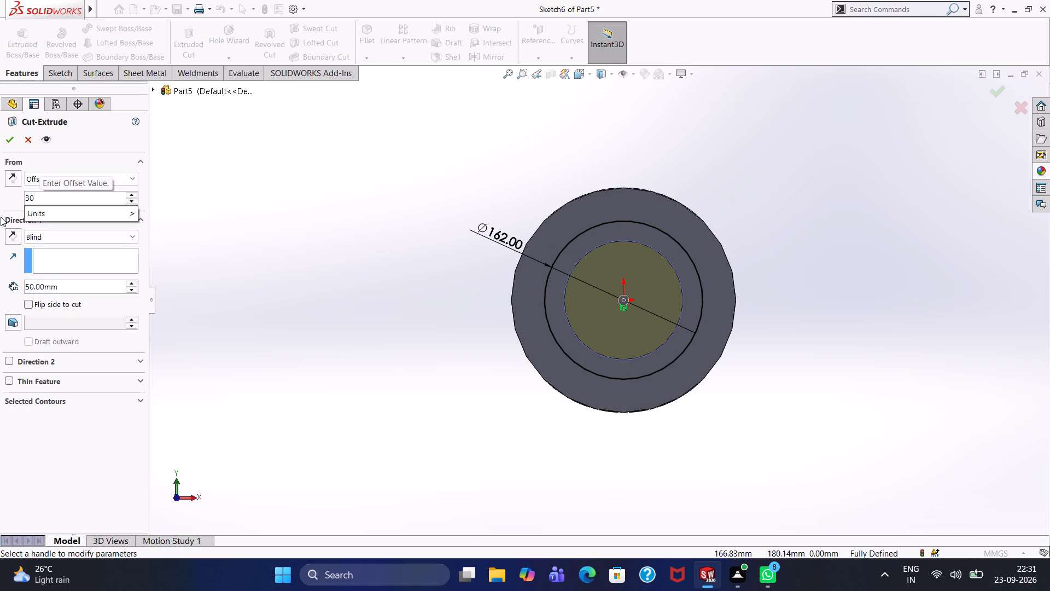
pyautogui.click(68, 236)
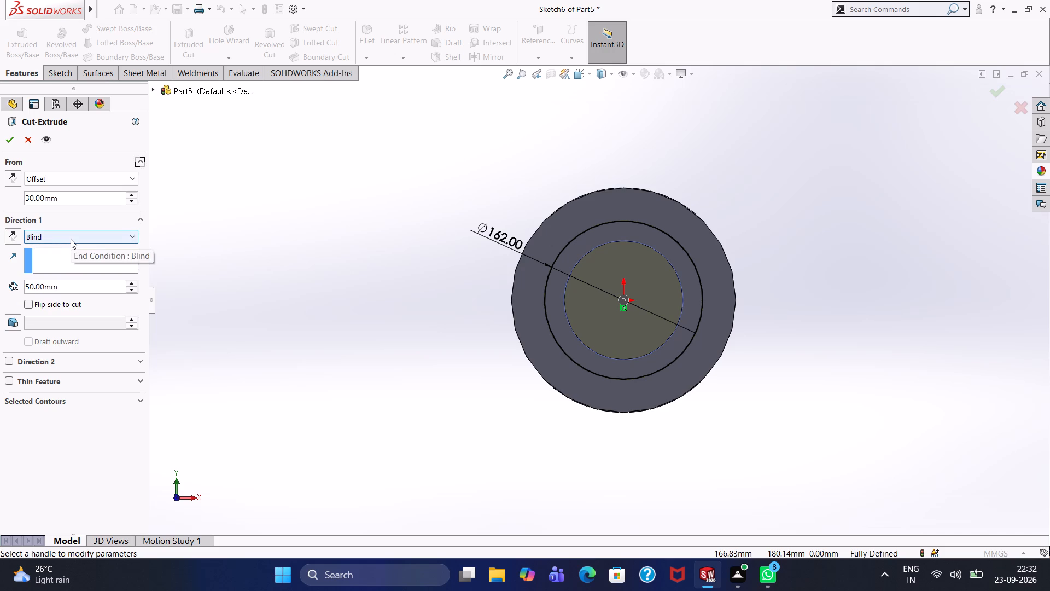
pyautogui.click(71, 239)
pyautogui.click(62, 300)
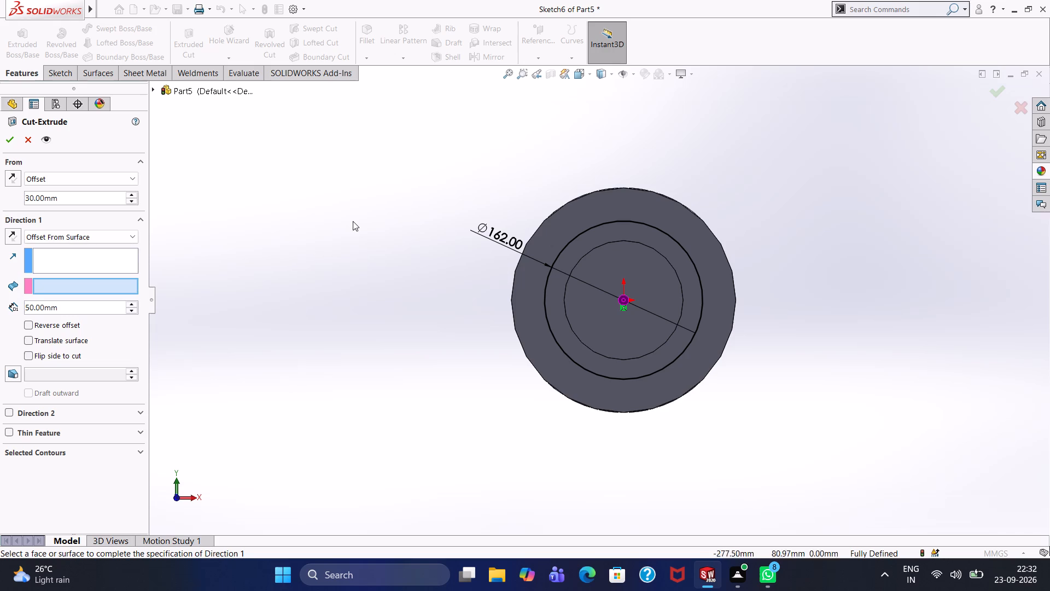
pyautogui.moveTo(355, 218); pyautogui.dragTo(403, 249, button='middle')
pyautogui.scroll(-1, 331, 251)
pyautogui.scroll(1, 331, 252)
pyautogui.scroll(-1, 330, 252)
pyautogui.scroll(1, 329, 253)
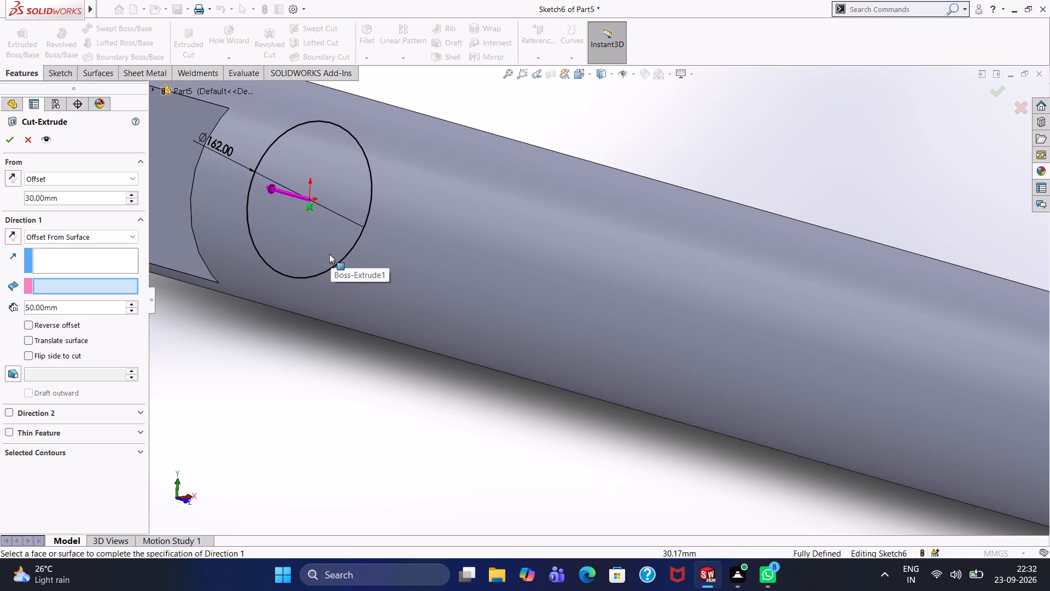
pyautogui.scroll(-1, 304, 253)
pyautogui.scroll(1, 302, 253)
pyautogui.scroll(-1, 302, 253)
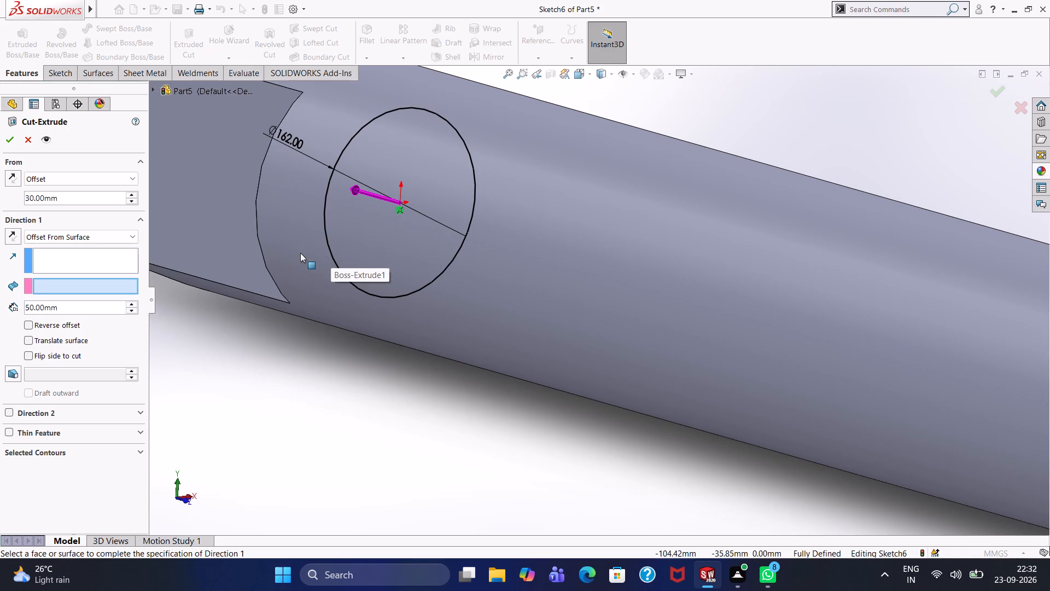
pyautogui.scroll(1, 300, 253)
pyautogui.scroll(1, 239, 260)
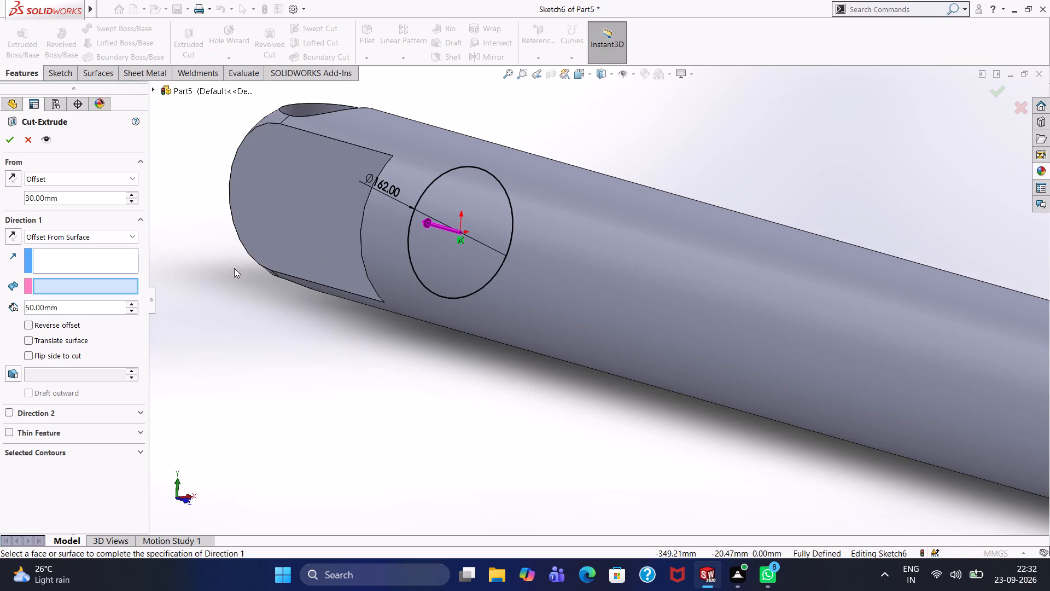
pyautogui.moveTo(234, 268); pyautogui.dragTo(352, 268, button='middle')
pyautogui.moveTo(352, 268); pyautogui.dragTo(363, 268, button='middle')
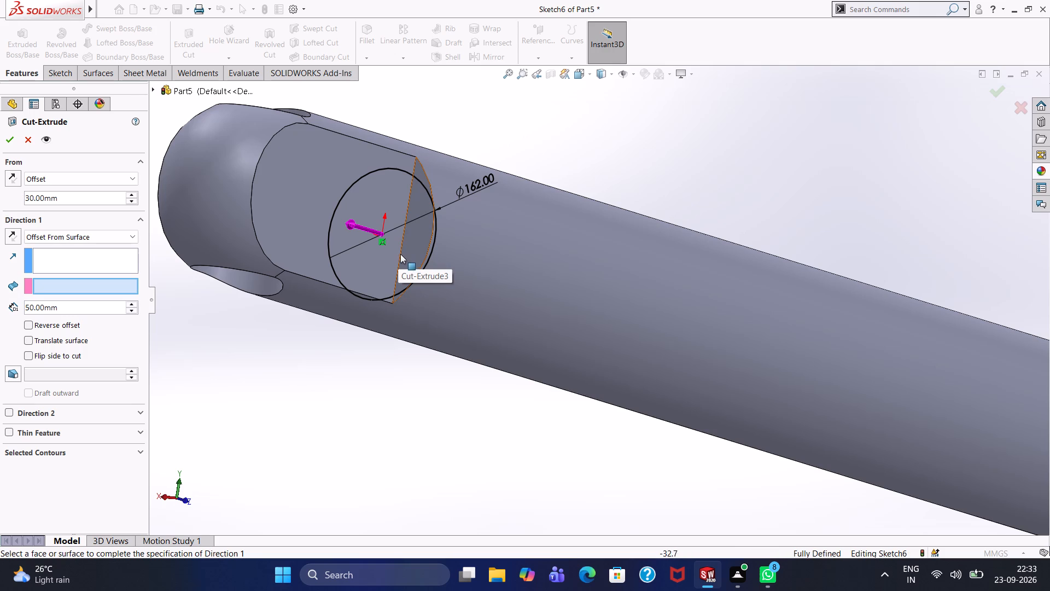
pyautogui.click(418, 250)
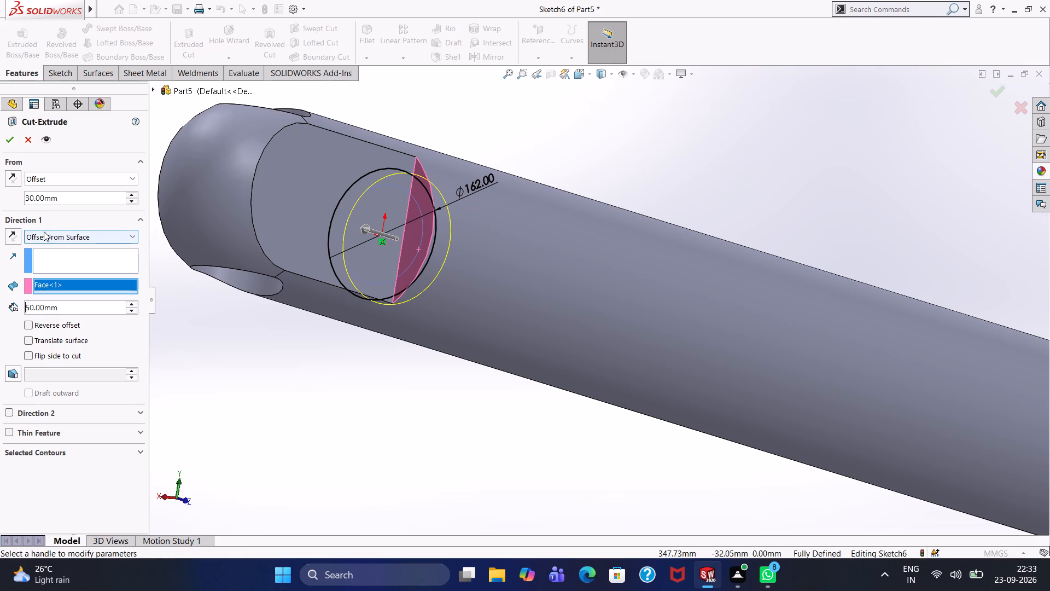
pyautogui.click(6, 141)
# Examine the cylinder's bored end, flattened end and cross hole from several sides, finishing in the isometric view.
pyautogui.scroll(4, 466, 333)
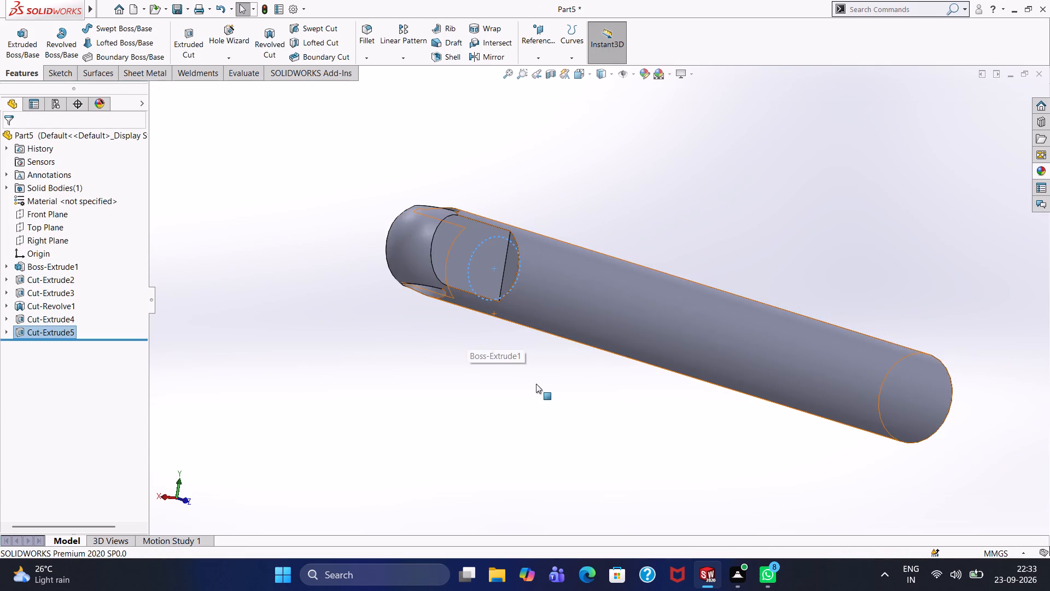
pyautogui.scroll(2, 536, 384)
pyautogui.click(567, 369)
pyautogui.moveTo(635, 415); pyautogui.dragTo(509, 373, button='middle')
pyautogui.moveTo(489, 369); pyautogui.dragTo(469, 364, button='middle')
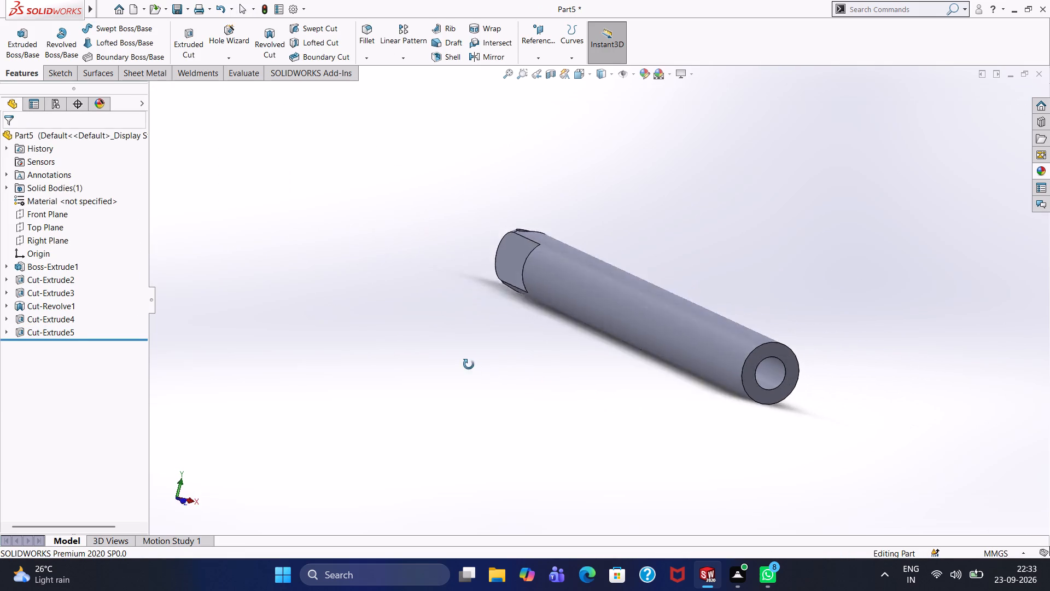
pyautogui.moveTo(469, 364); pyautogui.dragTo(446, 357, button='middle')
pyautogui.moveTo(500, 360); pyautogui.dragTo(468, 305, button='middle')
pyautogui.moveTo(459, 309); pyautogui.dragTo(375, 280, button='middle')
pyautogui.moveTo(490, 341); pyautogui.dragTo(401, 297, button='middle')
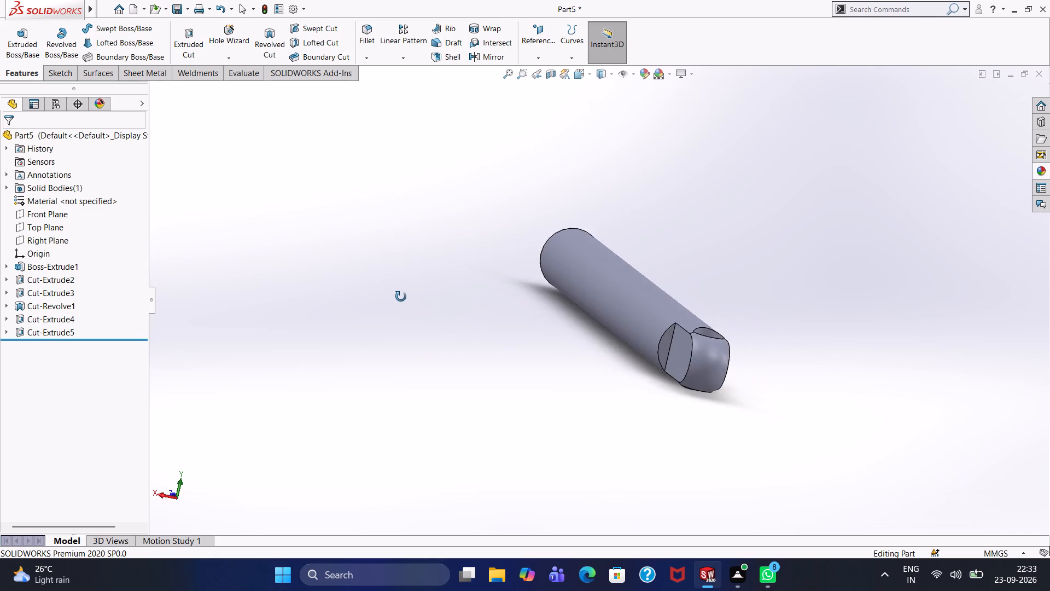
pyautogui.moveTo(401, 297); pyautogui.dragTo(385, 287, button='middle')
pyautogui.scroll(1, 395, 292)
pyautogui.moveTo(498, 334); pyautogui.dragTo(479, 262, button='middle')
pyautogui.moveTo(506, 339); pyautogui.dragTo(507, 305, button='middle')
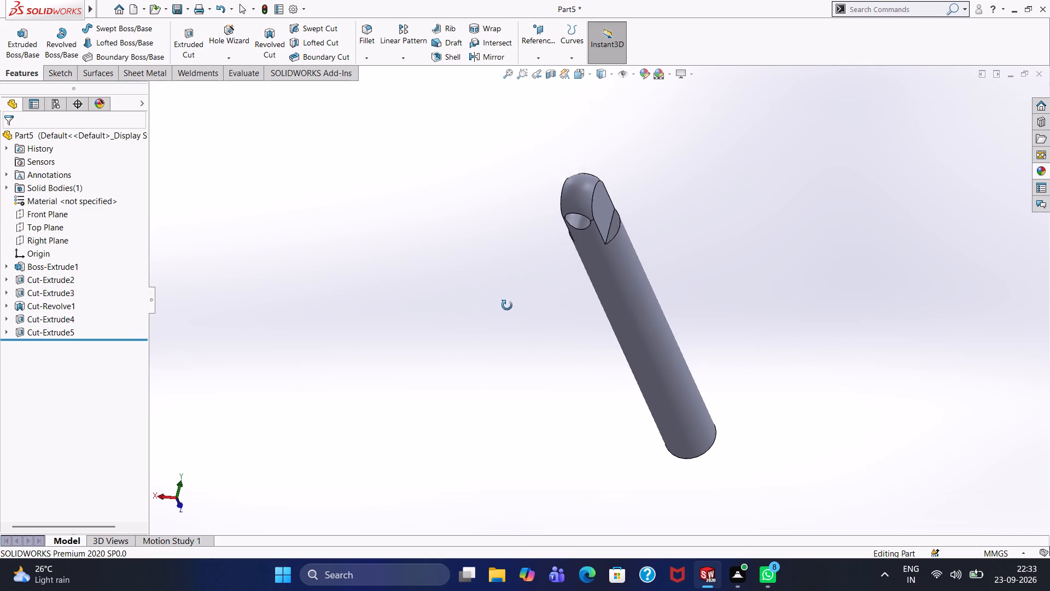
pyautogui.moveTo(507, 305); pyautogui.dragTo(496, 282, button='middle')
pyautogui.moveTo(526, 342); pyautogui.dragTo(514, 291, button='middle')
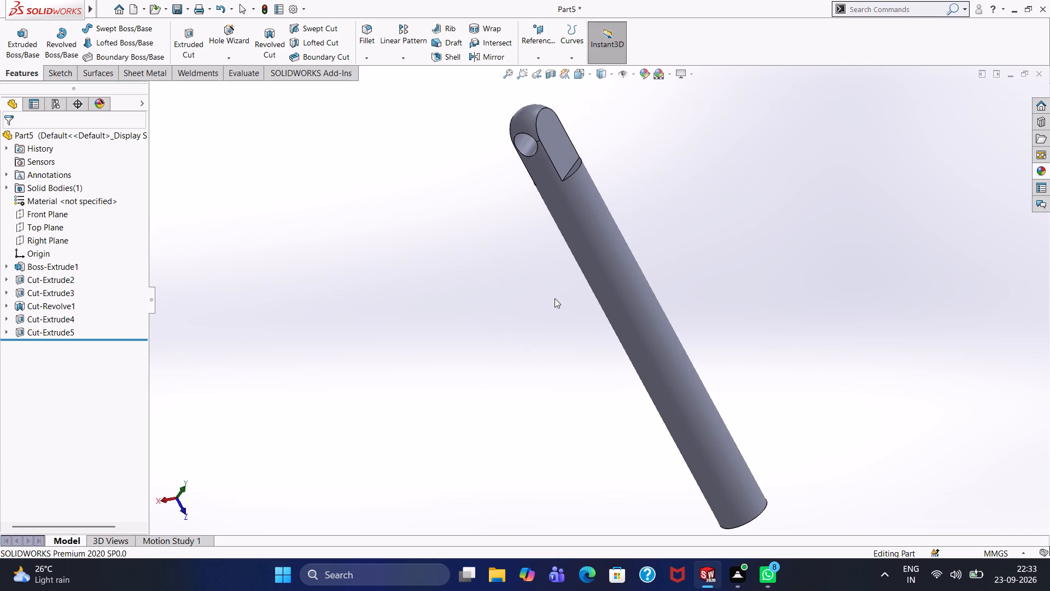
pyautogui.moveTo(555, 297); pyautogui.dragTo(500, 256, button='middle')
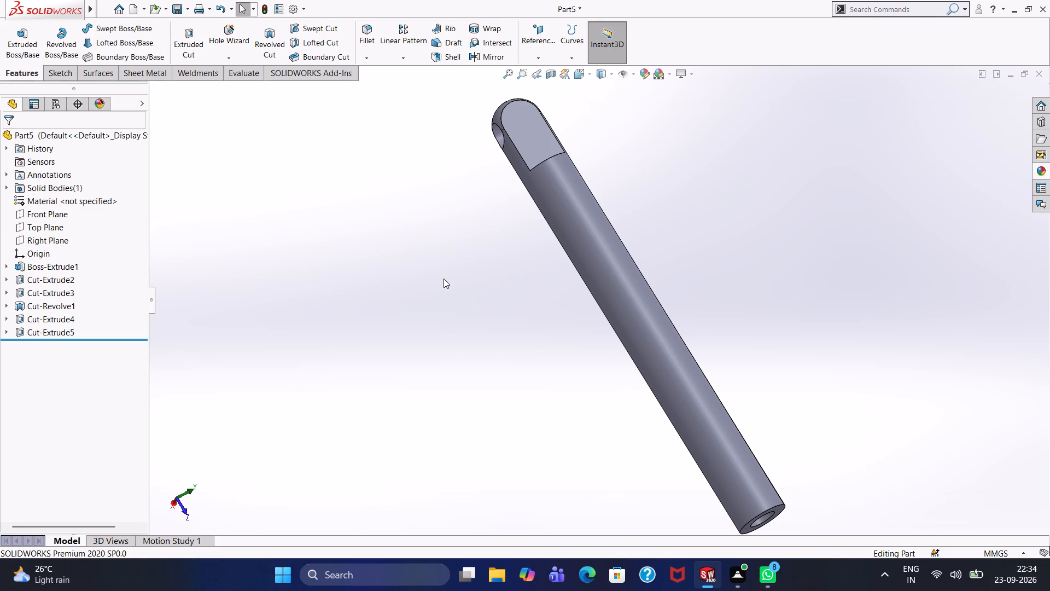
pyautogui.hotkey('ctrl', '7')
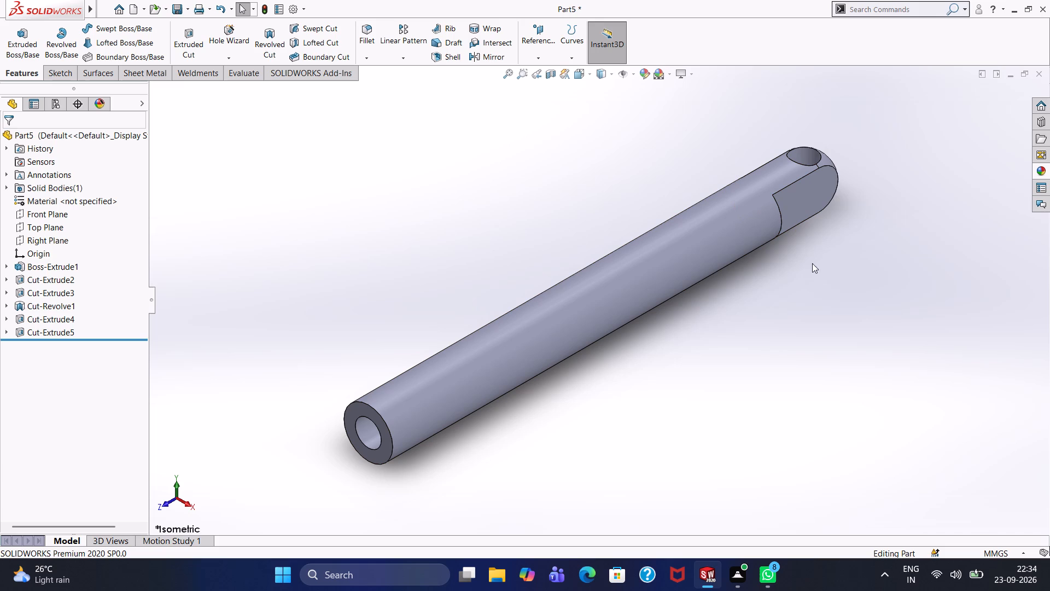
# Apply the polished steel appearance to the whole part and set its colour to medium gray.
pyautogui.click(647, 68)
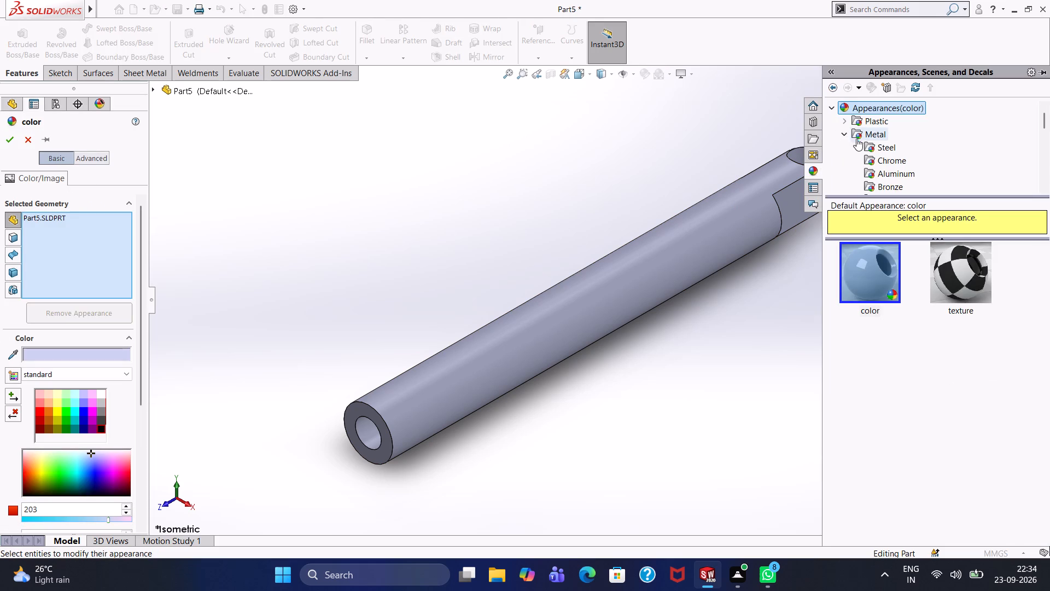
pyautogui.click(871, 148)
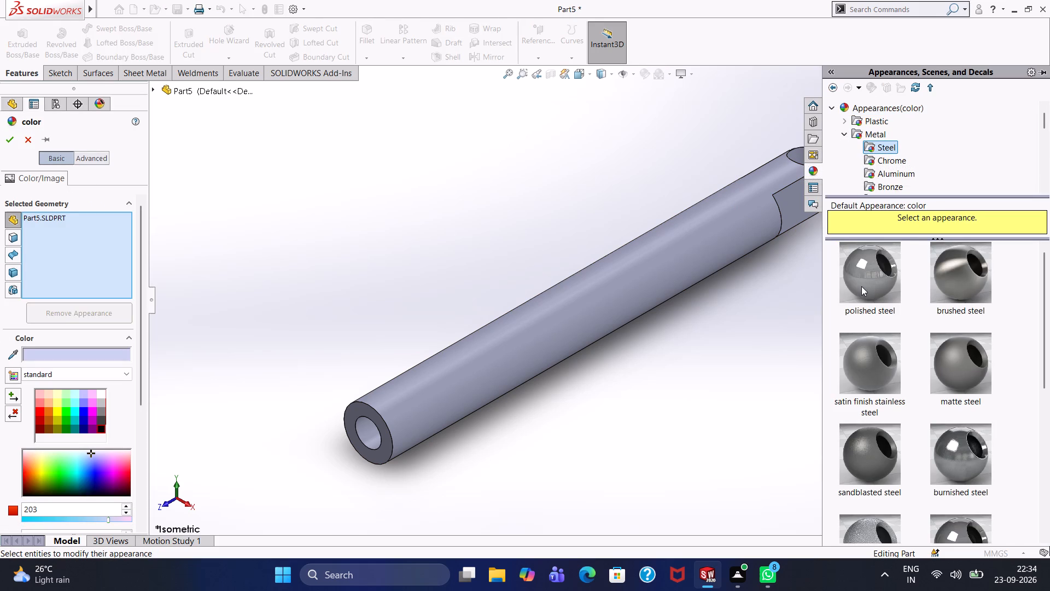
pyautogui.click(101, 419)
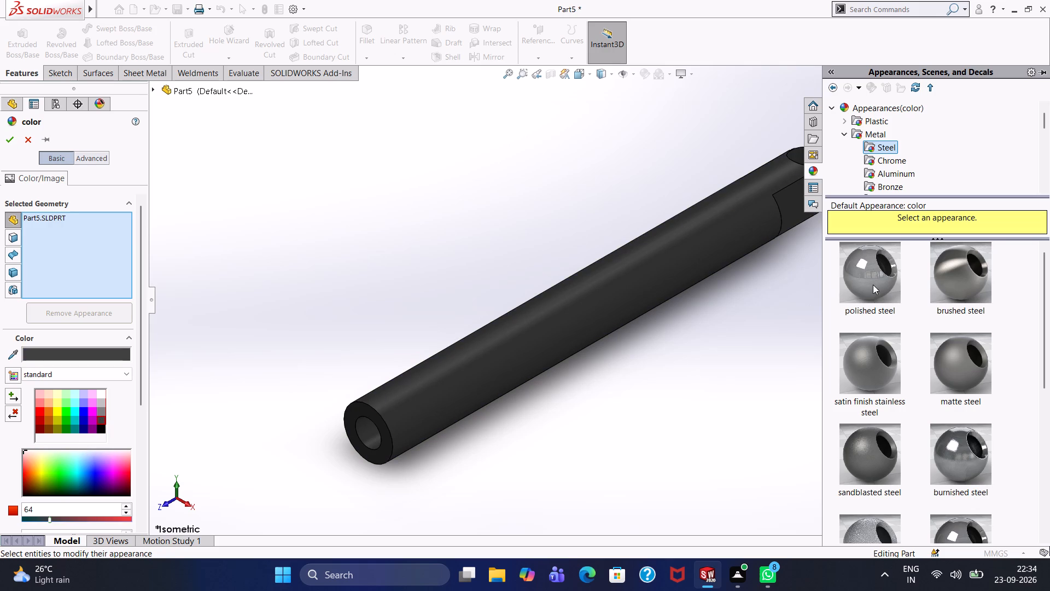
pyautogui.moveTo(873, 285); pyautogui.dragTo(690, 263)
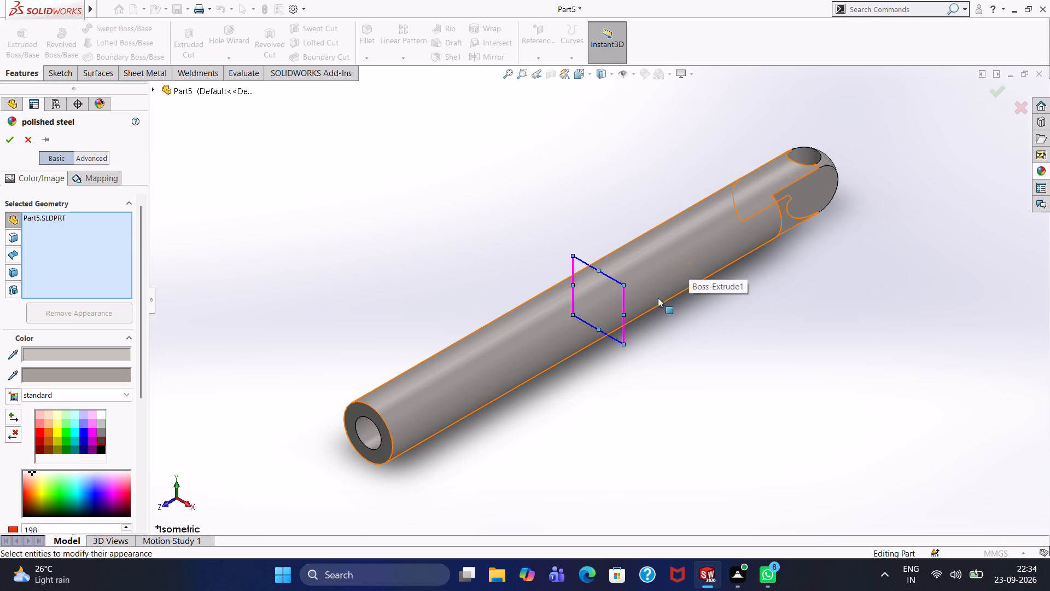
pyautogui.click(100, 436)
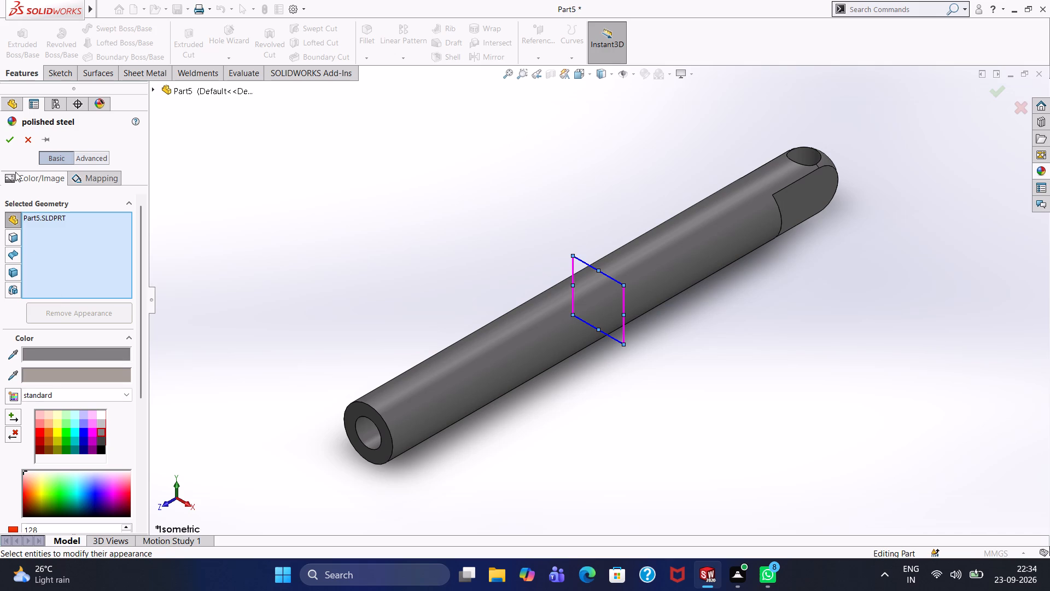
pyautogui.click(12, 141)
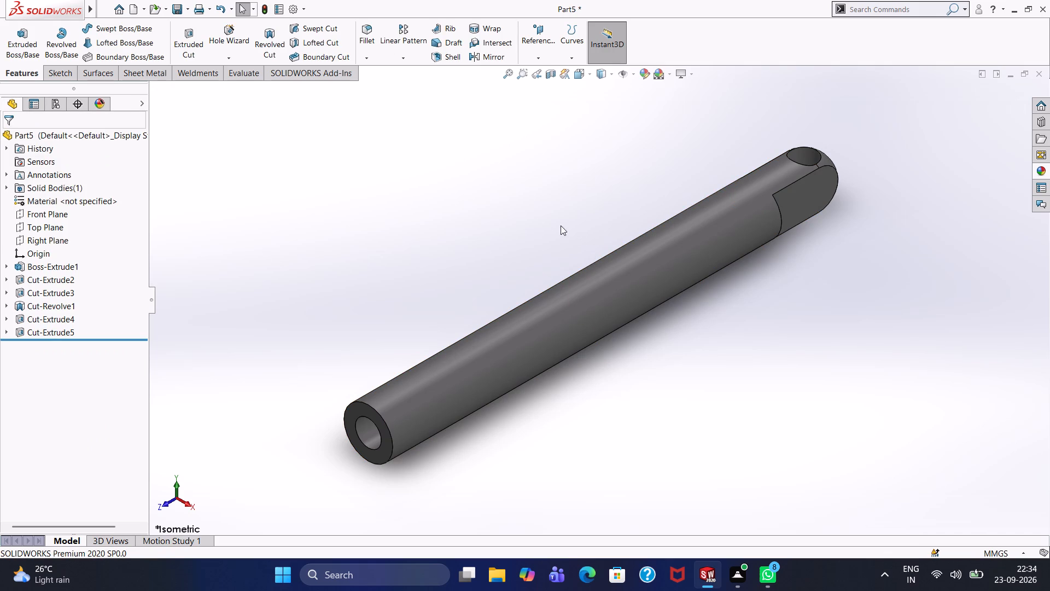
# Save the part on the Desktop, naming it with the pasted dark gray cylindrical tube description and trimming the text after "main outer housing for".
pyautogui.hotkey('ctrl', 's')
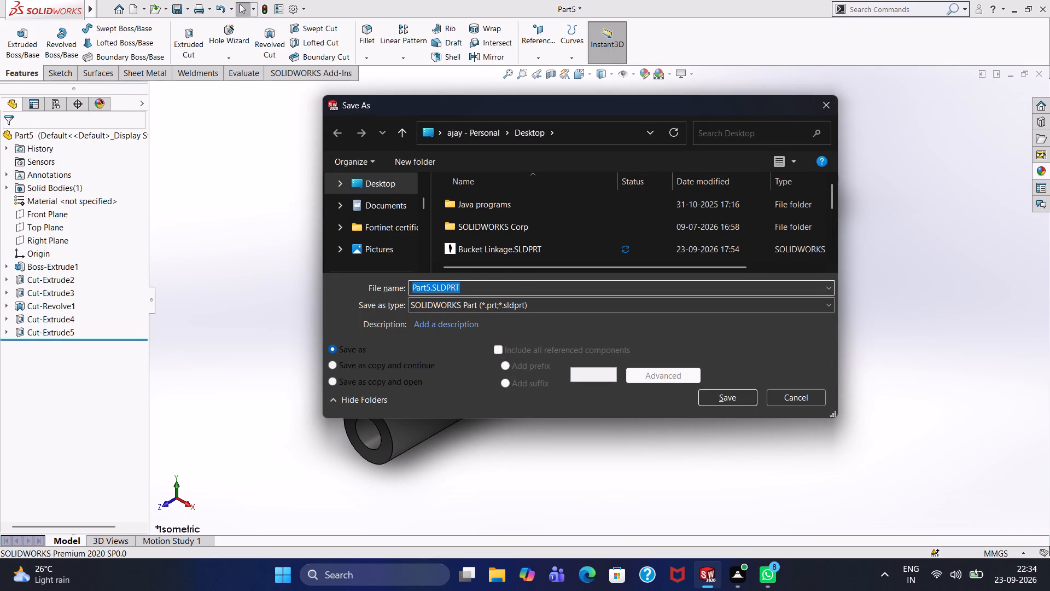
pyautogui.moveTo(430, 283); pyautogui.dragTo(392, 289)
pyautogui.press('BackSpace')
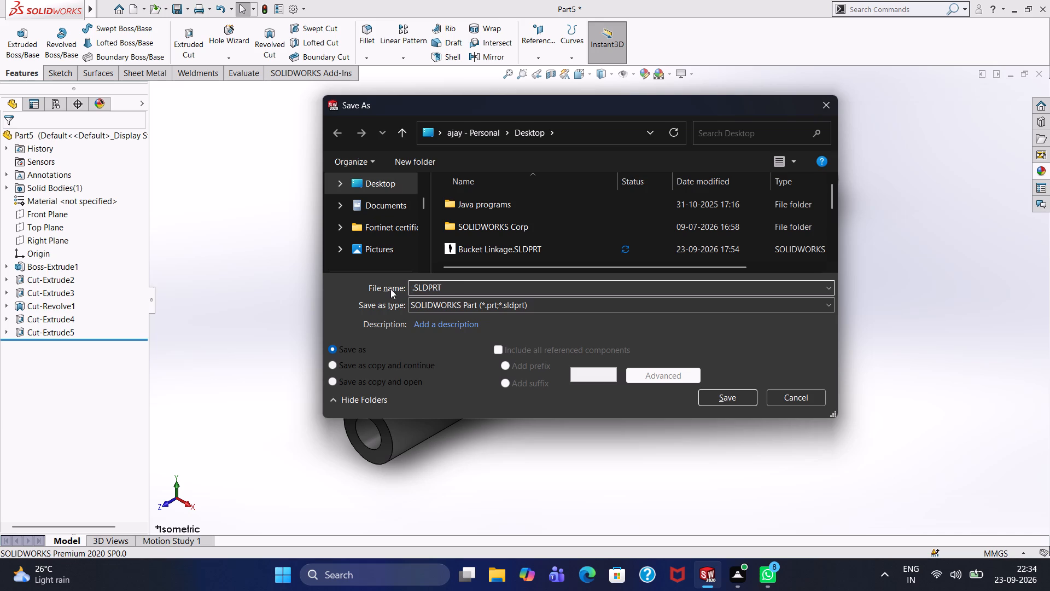
pyautogui.hotkey('ctrl', 'v')
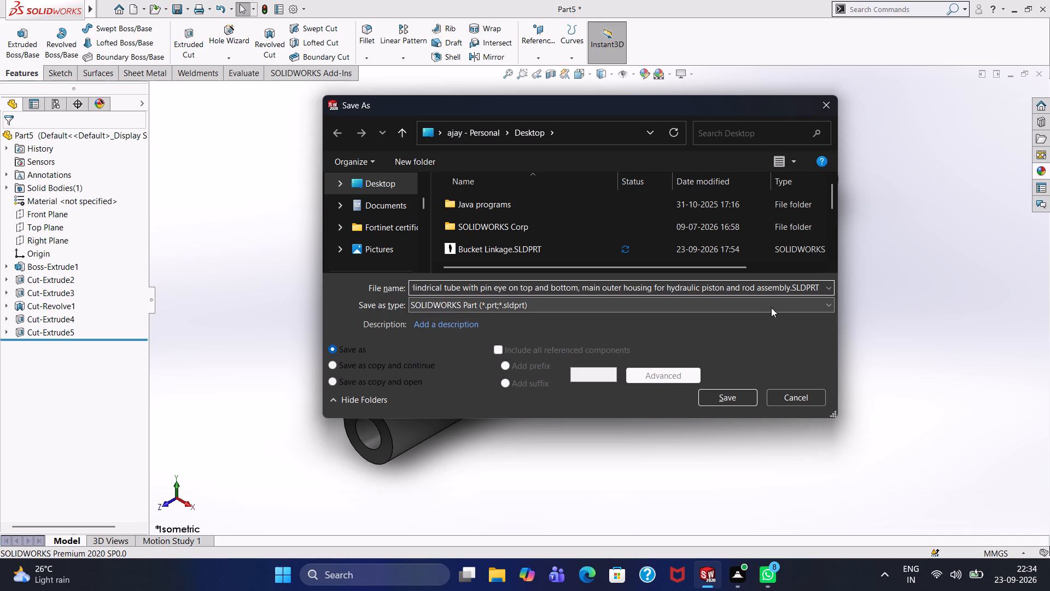
pyautogui.press('BackSpace')
pyautogui.press('BackSpace')
pyautogui.press('BackSpace')
pyautogui.press('BackSpace')
pyautogui.press('BackSpace')
pyautogui.press('BackSpace')
pyautogui.press('BackSpace')
pyautogui.press('BackSpace')
pyautogui.press('BackSpace')
pyautogui.press('BackSpace')
pyautogui.press('BackSpace')
pyautogui.press('BackSpace')
pyautogui.press('BackSpace')
pyautogui.press('BackSpace')
pyautogui.press('BackSpace')
pyautogui.press('BackSpace')
pyautogui.press('BackSpace')
pyautogui.press('BackSpace')
pyautogui.press('BackSpace')
pyautogui.press('BackSpace')
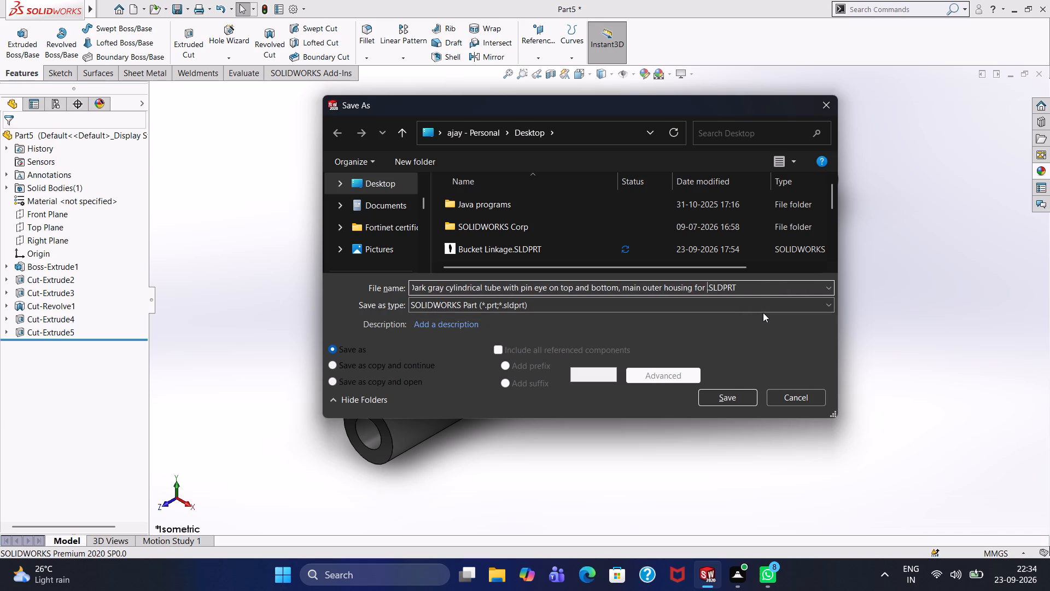
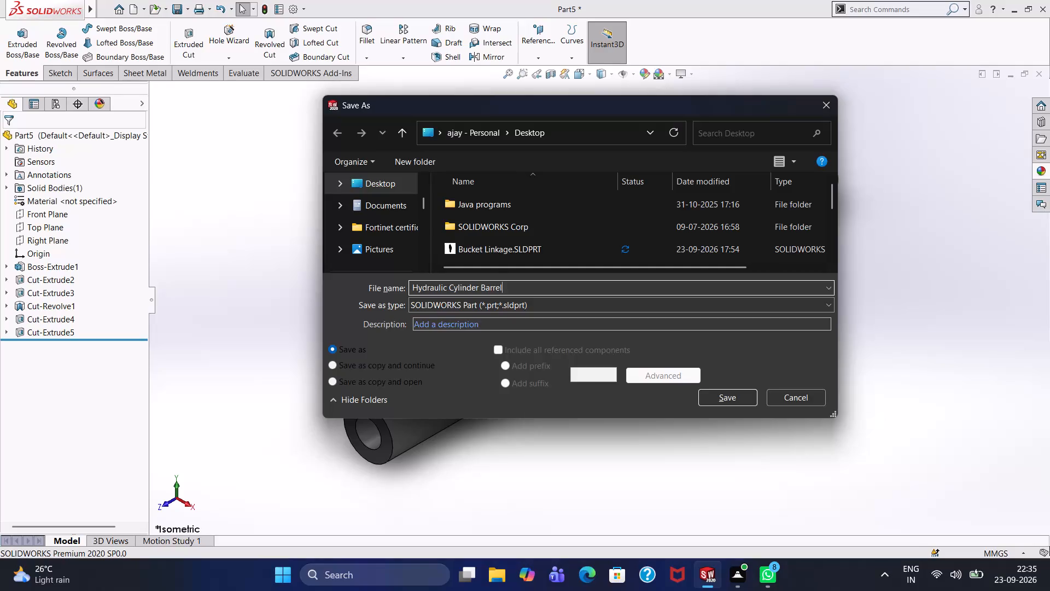
# Save the part on the Desktop as Hydraulic Cylinder Barrel, keeping the SLDPRT part format.
pyautogui.press('Escape')
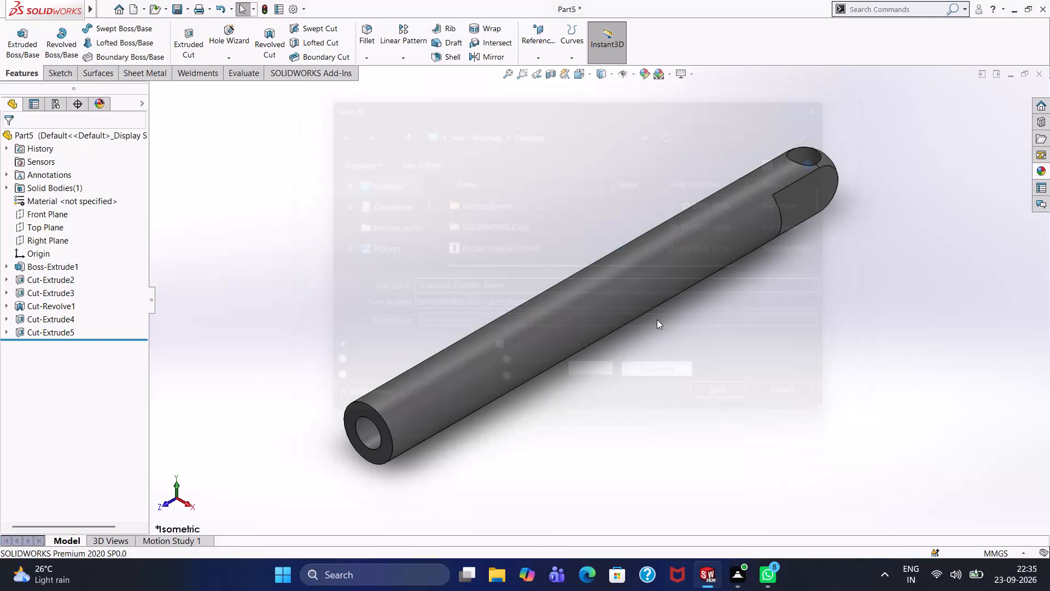
pyautogui.hotkey('ctrl', 's')
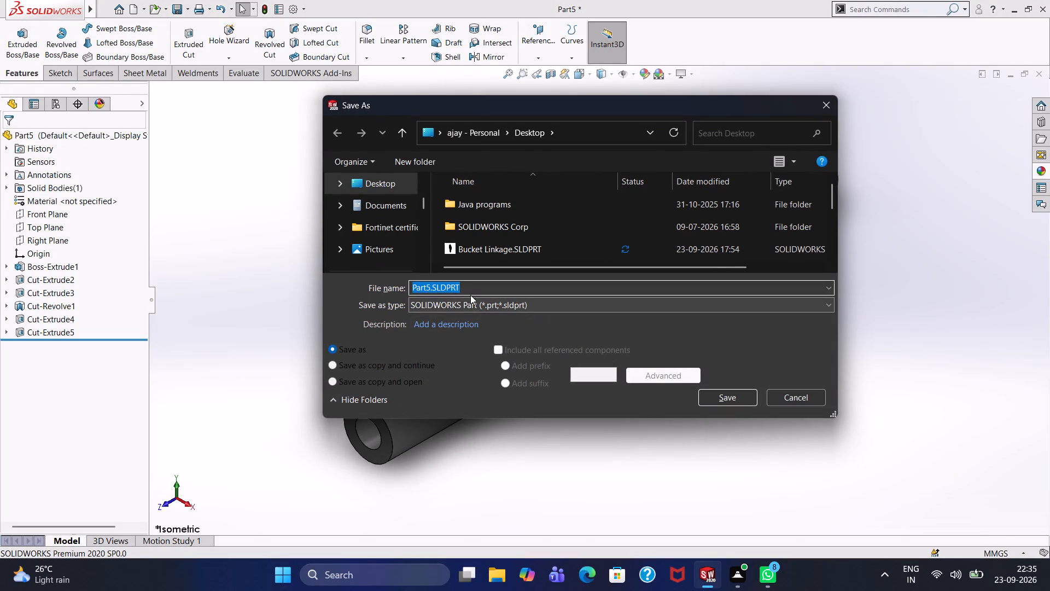
pyautogui.moveTo(429, 283); pyautogui.dragTo(240, 292)
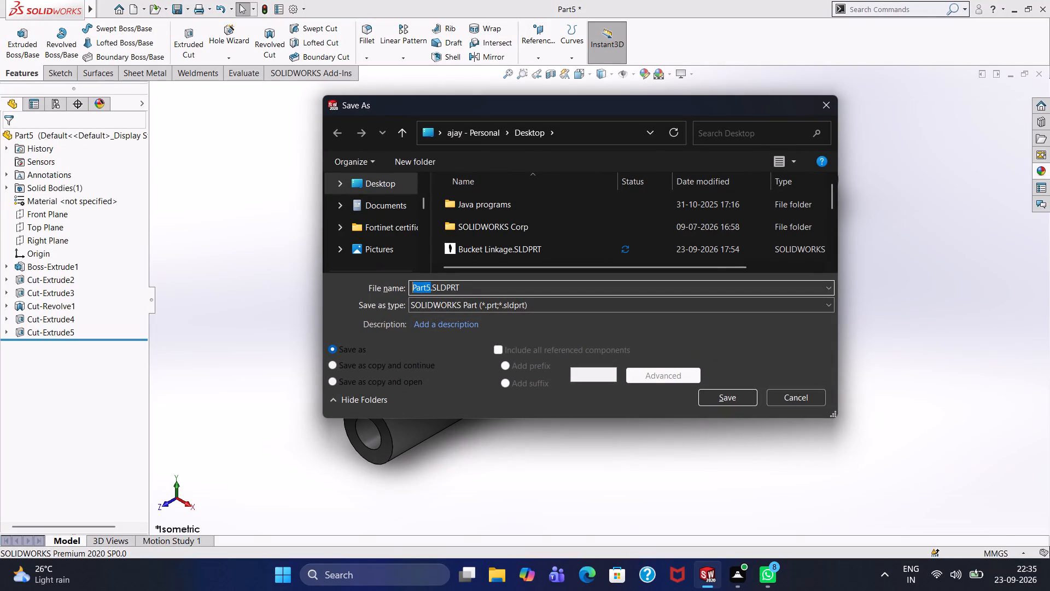
pyautogui.moveTo(240, 292); pyautogui.dragTo(243, 289)
pyautogui.press('BackSpace')
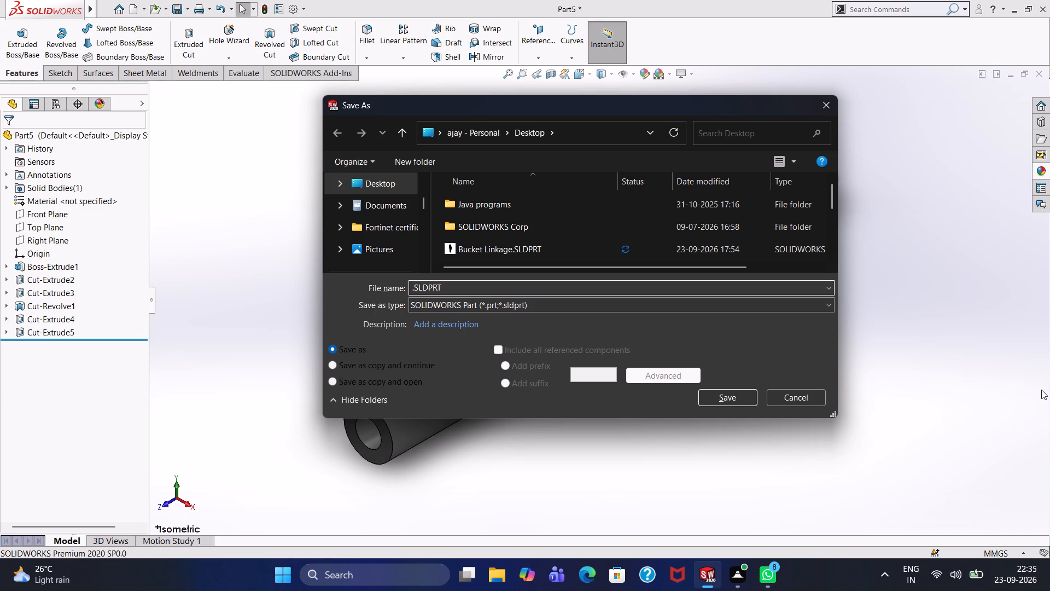
pyautogui.hotkey('ctrl', 'v')
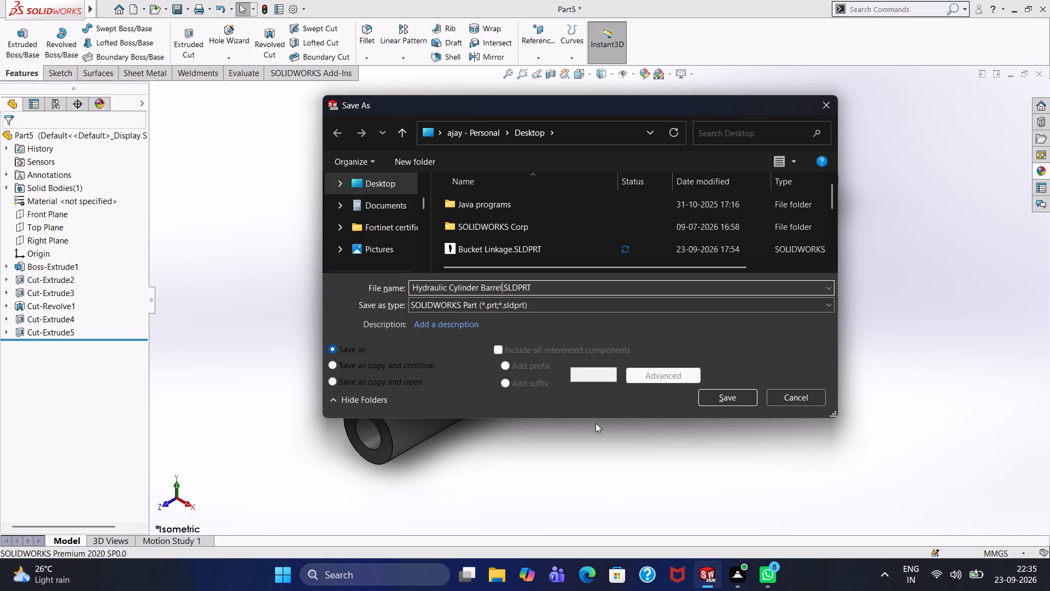
pyautogui.click(702, 400)
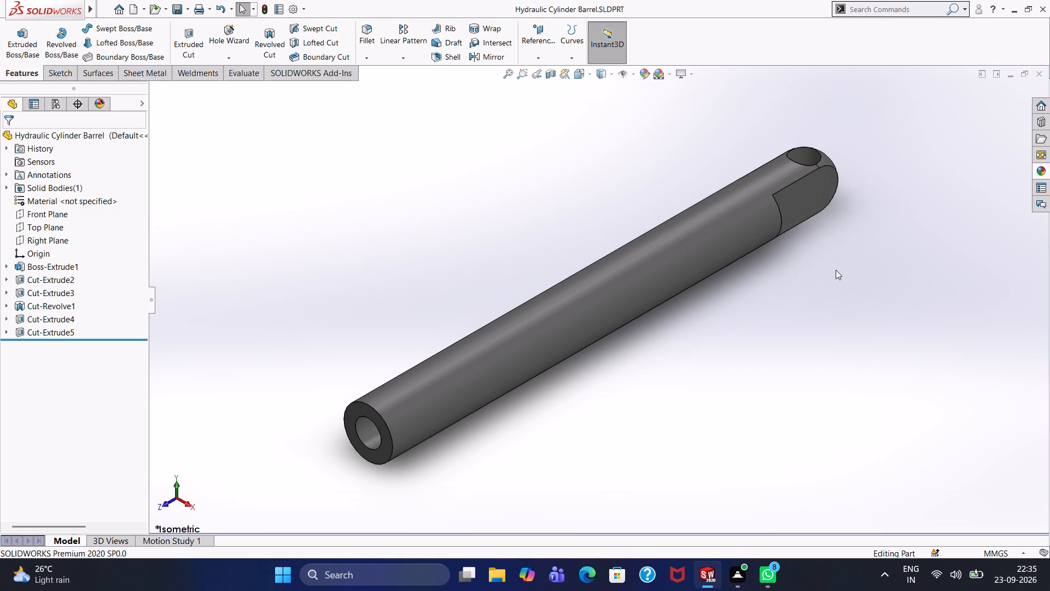